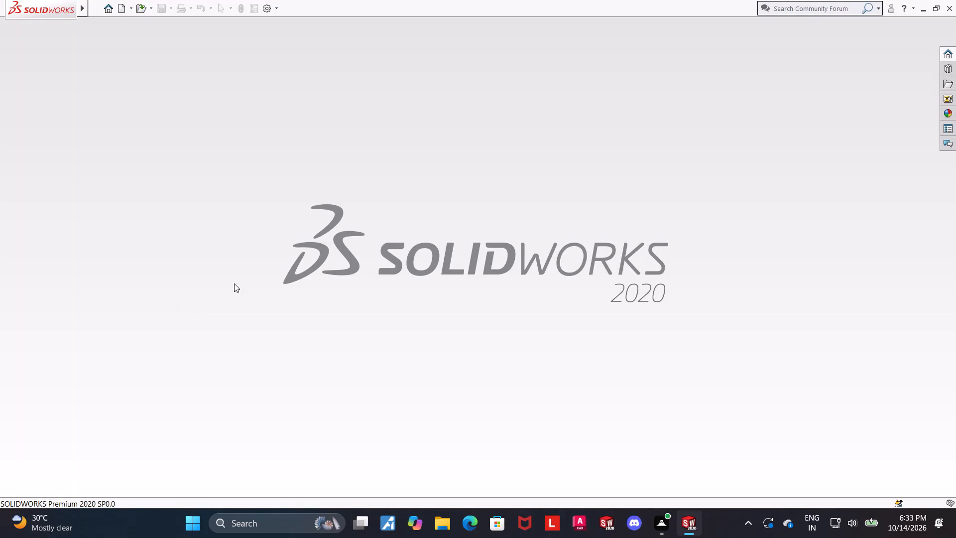
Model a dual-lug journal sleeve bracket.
Create a new part document.
left_click(119, 13)
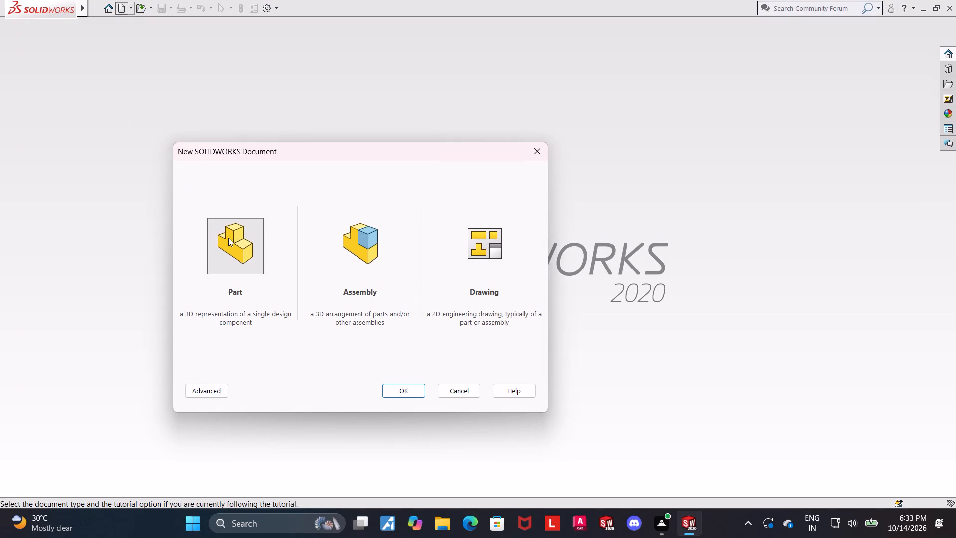
double_click(228, 238)
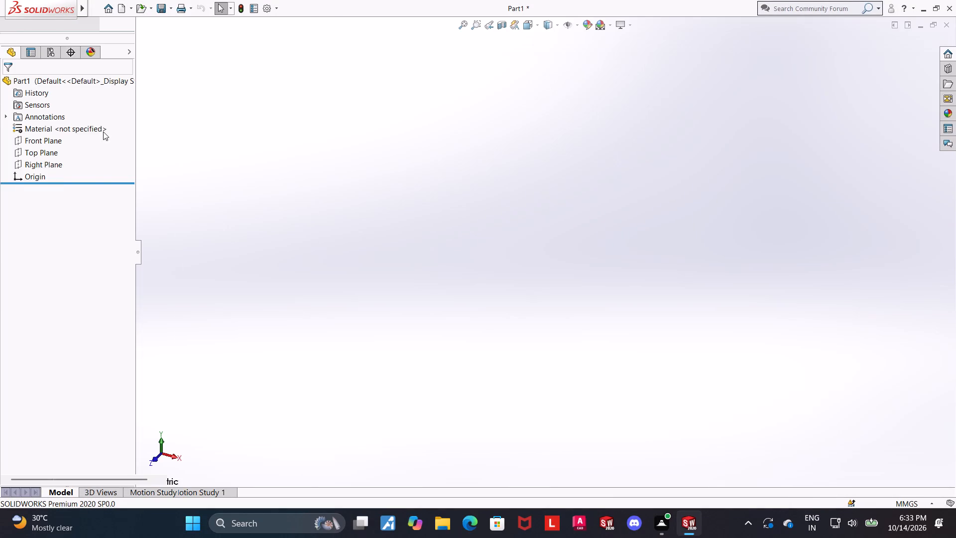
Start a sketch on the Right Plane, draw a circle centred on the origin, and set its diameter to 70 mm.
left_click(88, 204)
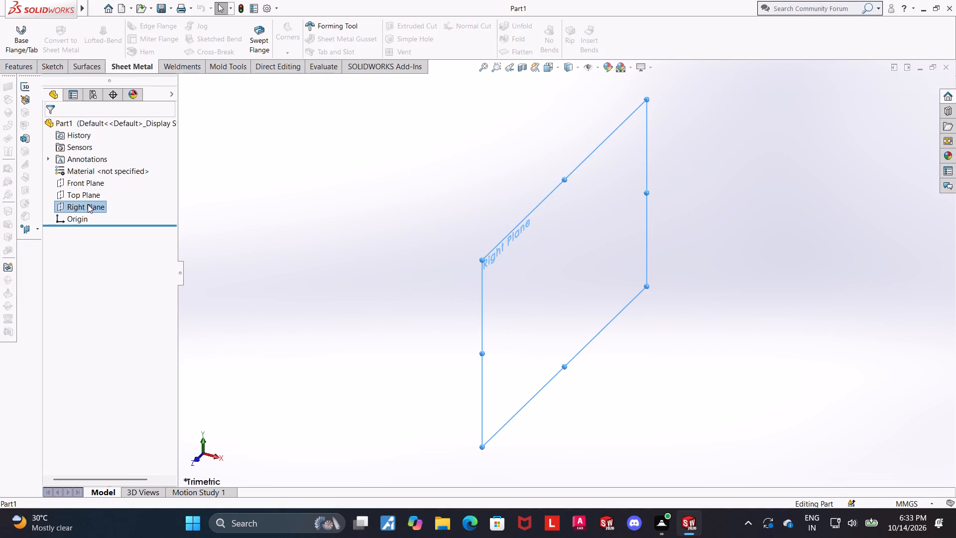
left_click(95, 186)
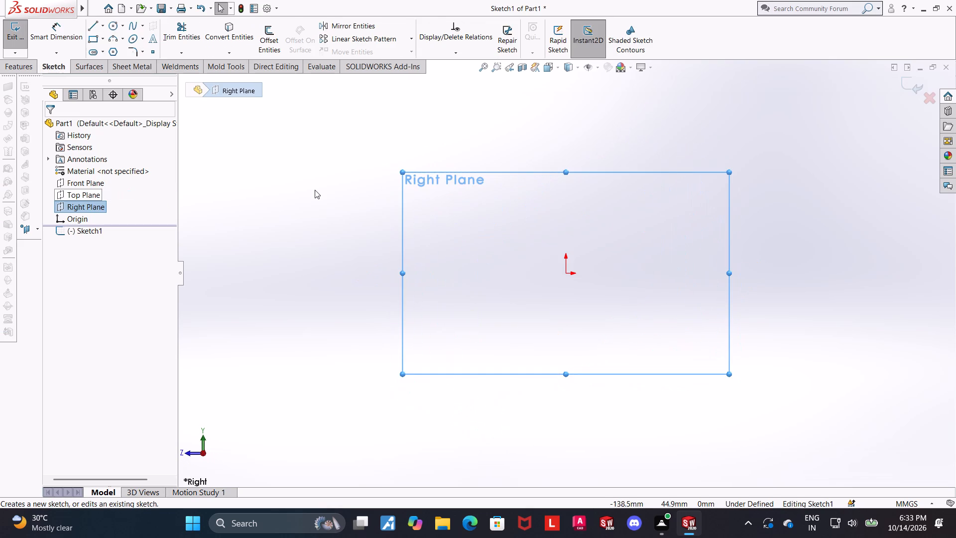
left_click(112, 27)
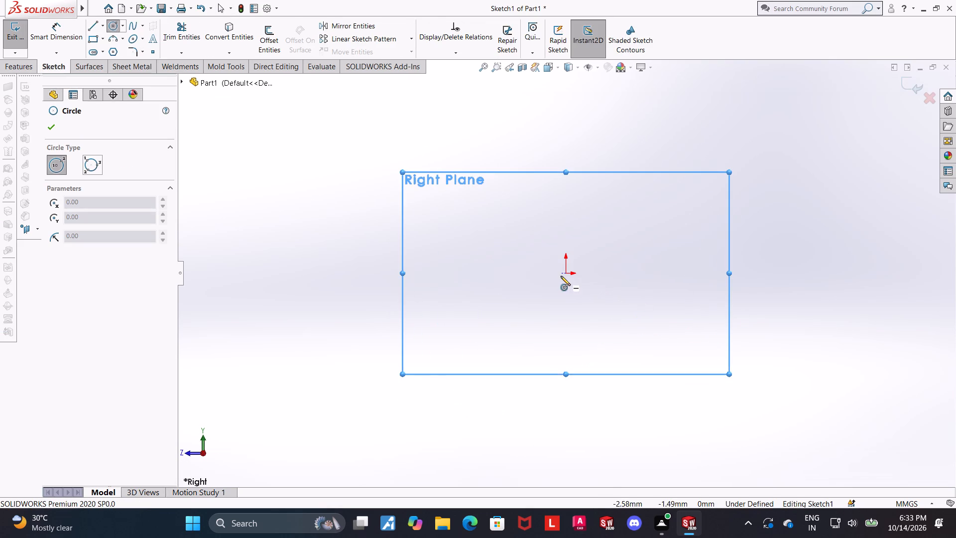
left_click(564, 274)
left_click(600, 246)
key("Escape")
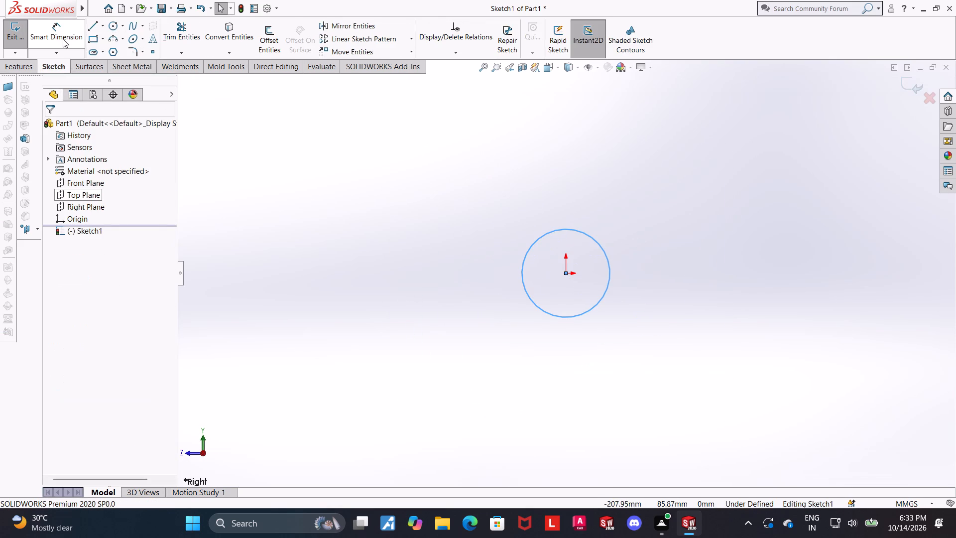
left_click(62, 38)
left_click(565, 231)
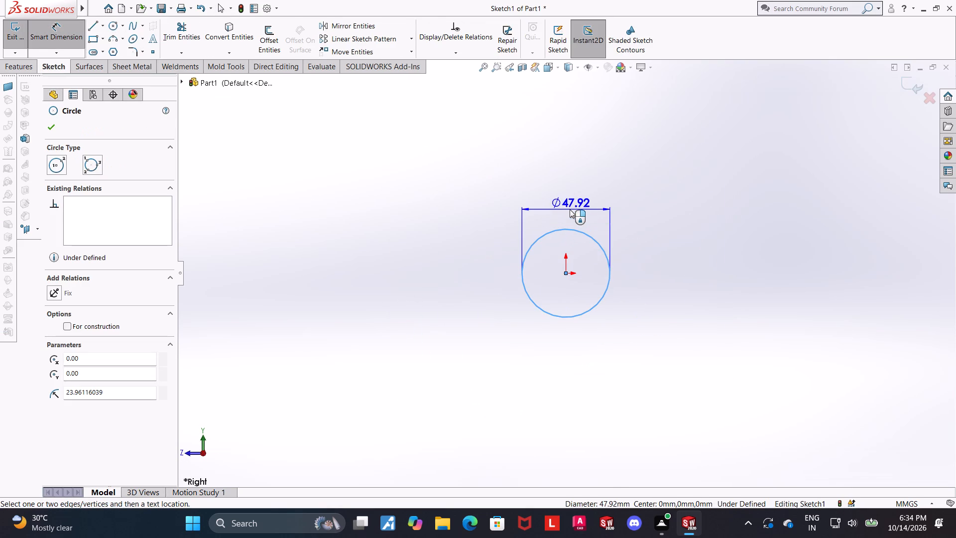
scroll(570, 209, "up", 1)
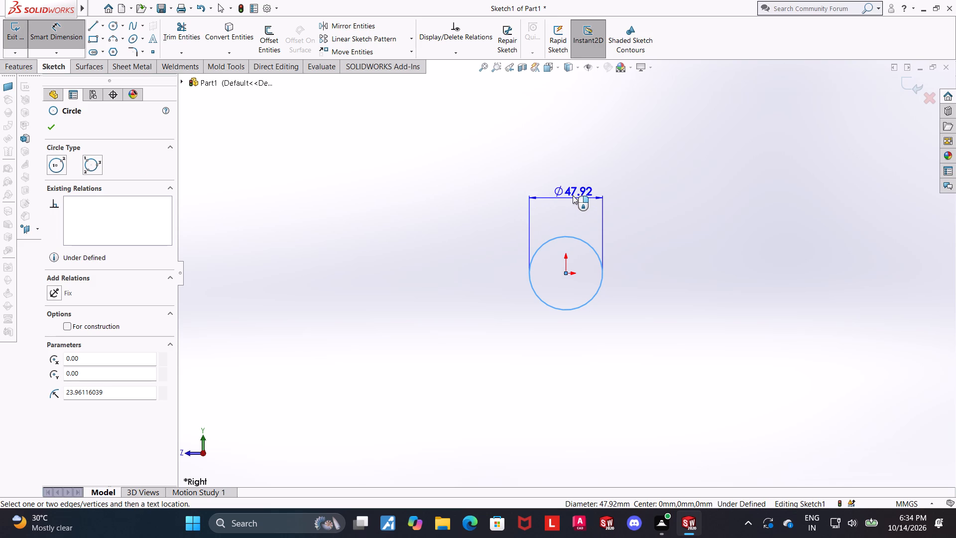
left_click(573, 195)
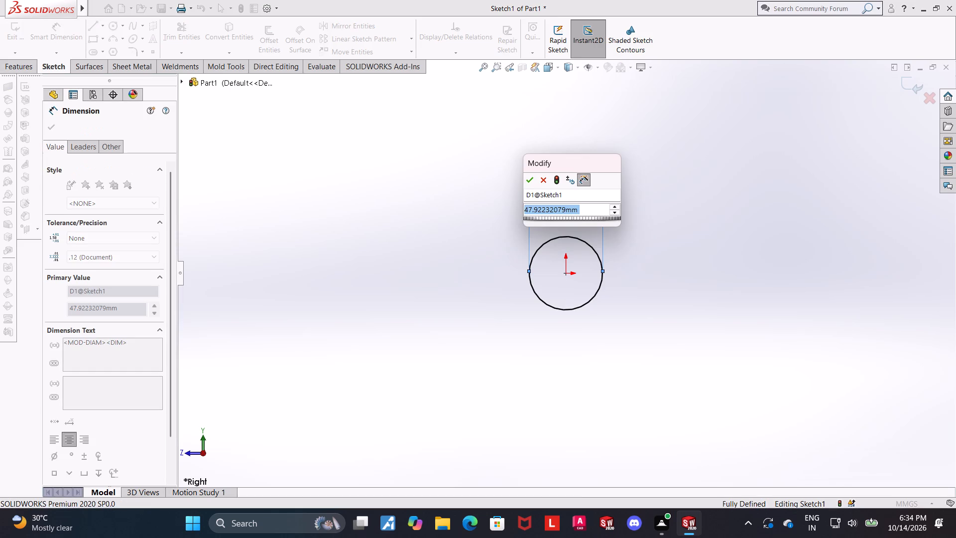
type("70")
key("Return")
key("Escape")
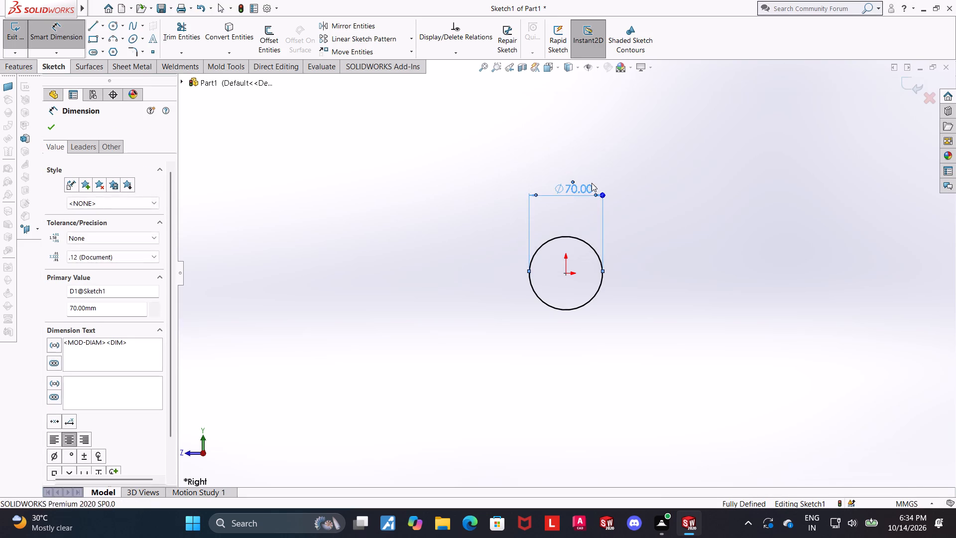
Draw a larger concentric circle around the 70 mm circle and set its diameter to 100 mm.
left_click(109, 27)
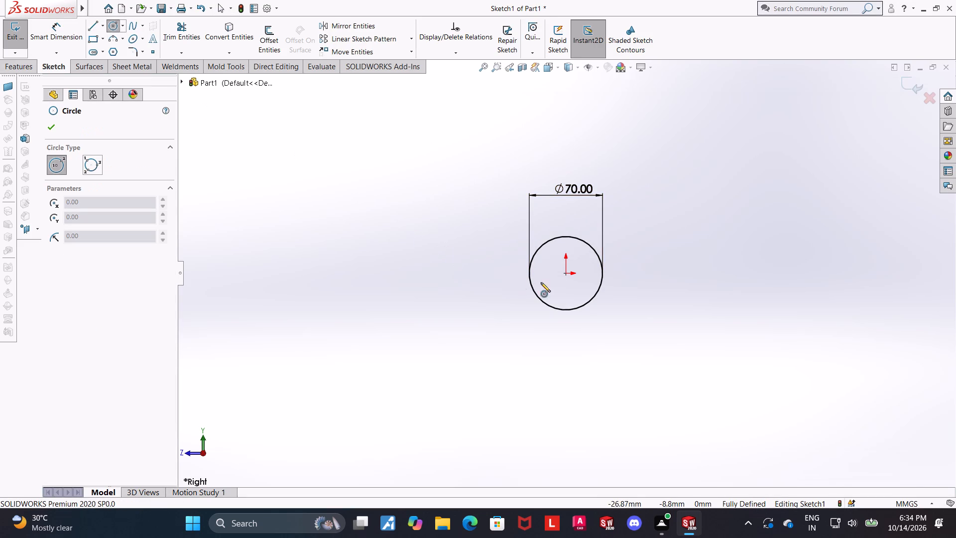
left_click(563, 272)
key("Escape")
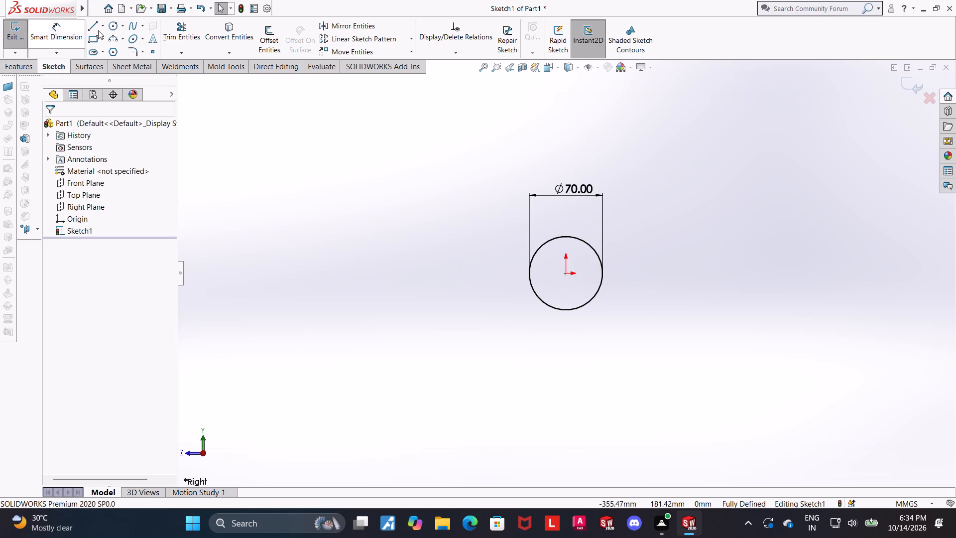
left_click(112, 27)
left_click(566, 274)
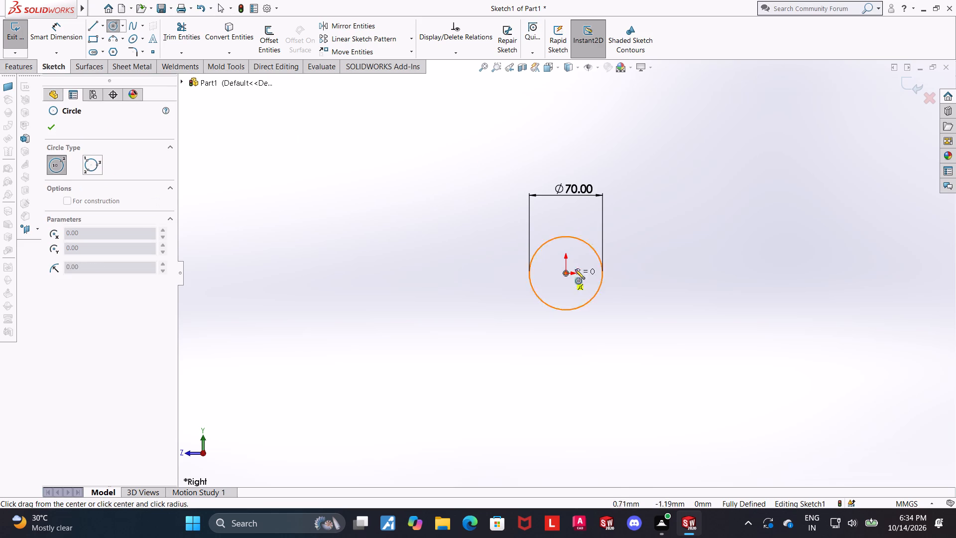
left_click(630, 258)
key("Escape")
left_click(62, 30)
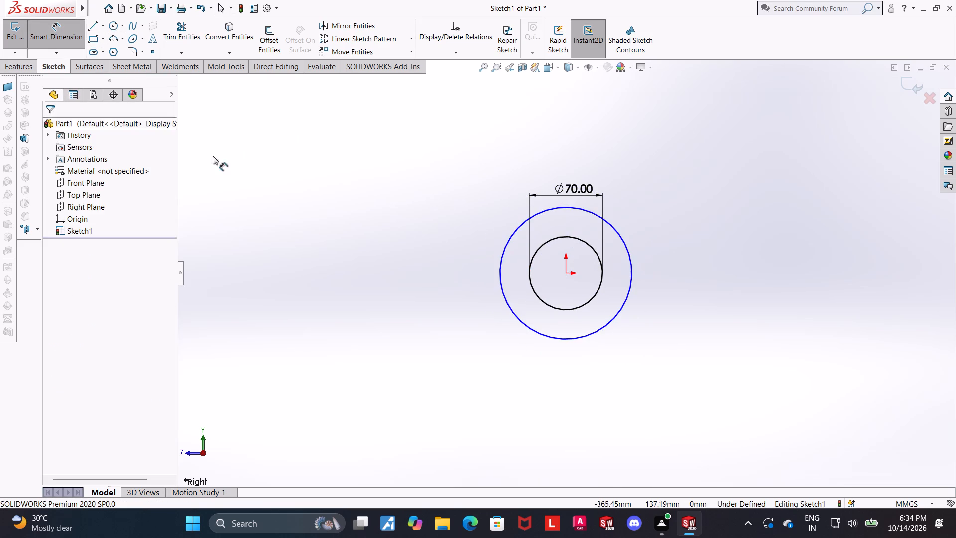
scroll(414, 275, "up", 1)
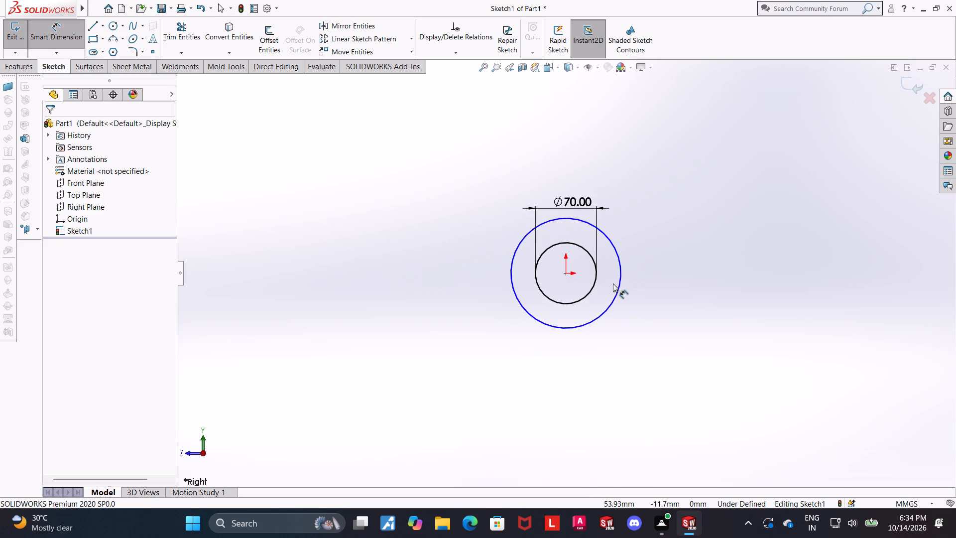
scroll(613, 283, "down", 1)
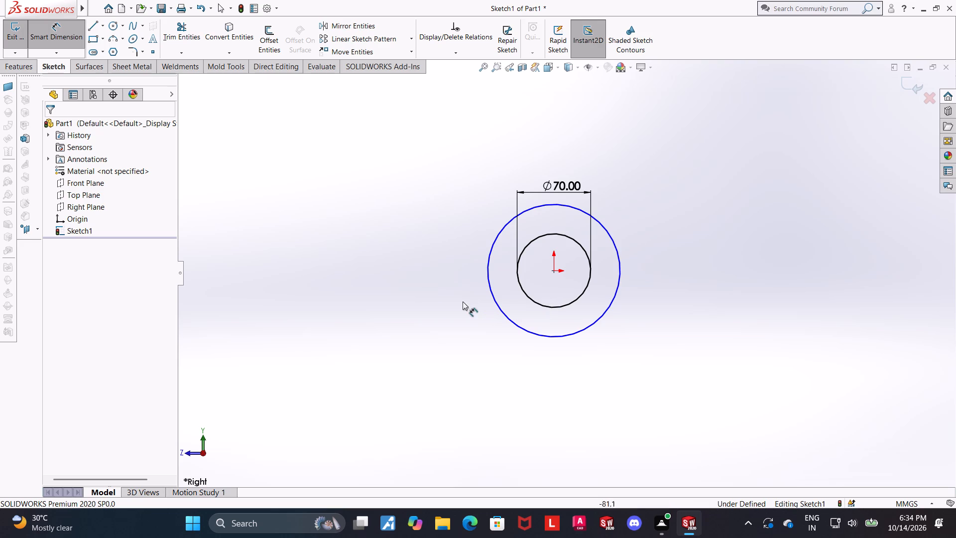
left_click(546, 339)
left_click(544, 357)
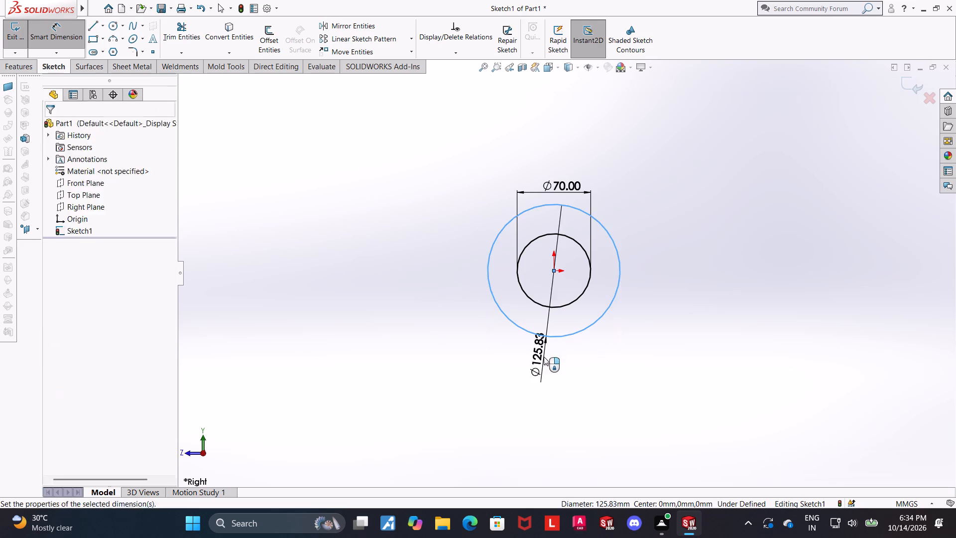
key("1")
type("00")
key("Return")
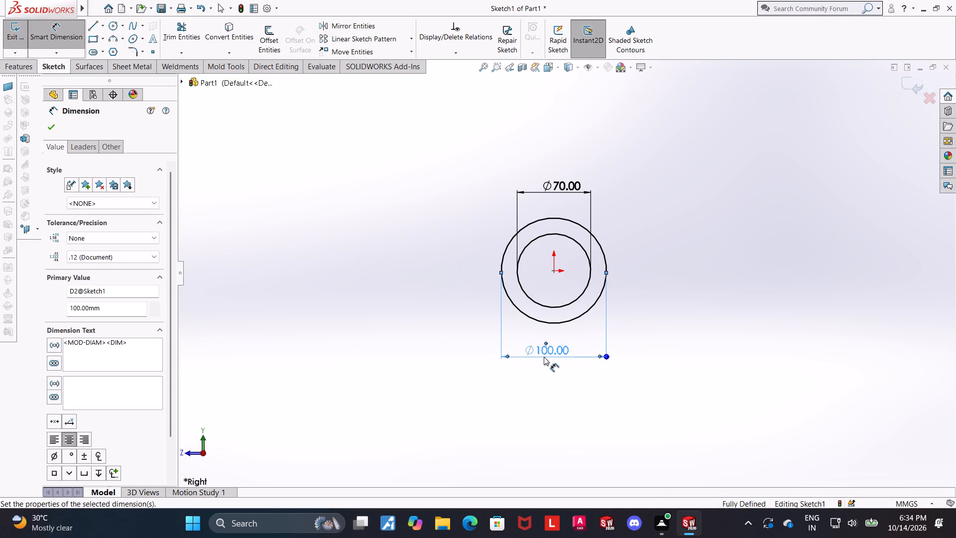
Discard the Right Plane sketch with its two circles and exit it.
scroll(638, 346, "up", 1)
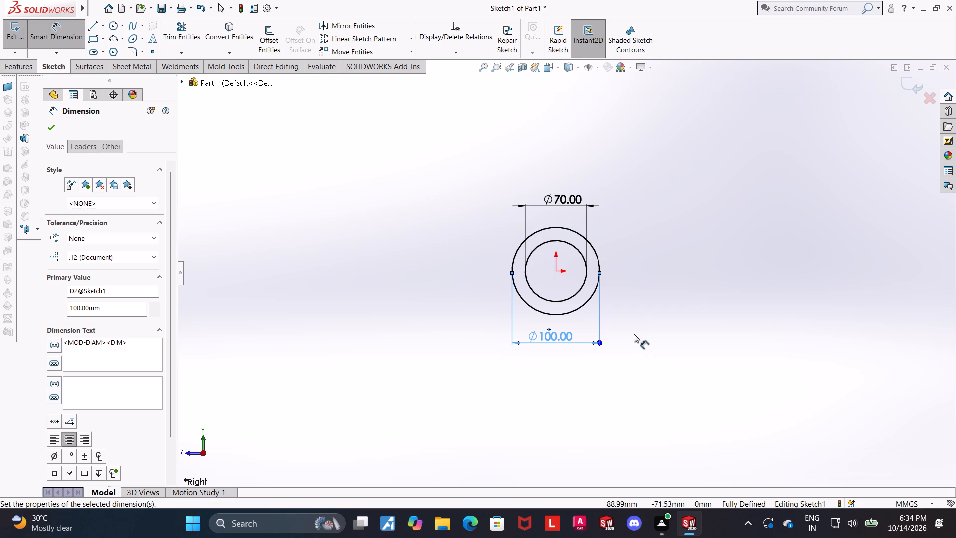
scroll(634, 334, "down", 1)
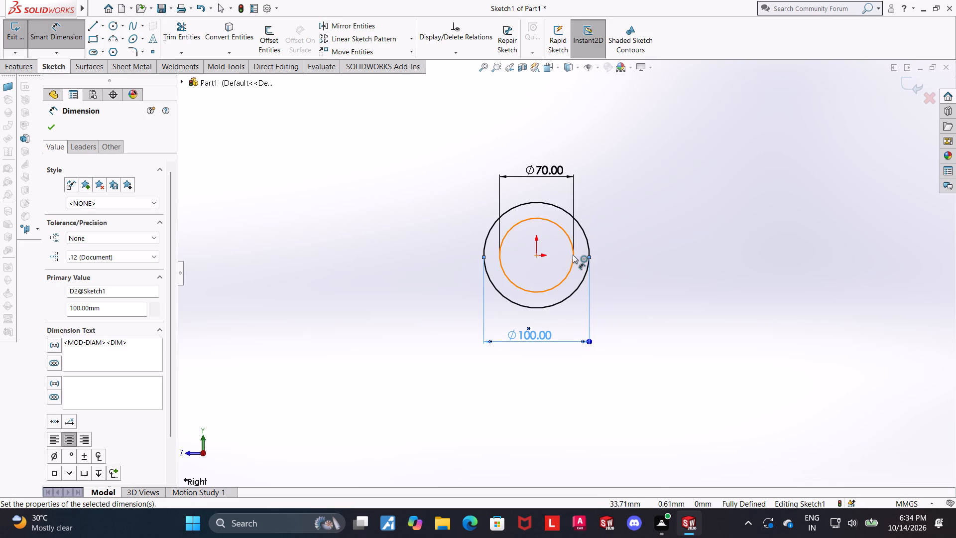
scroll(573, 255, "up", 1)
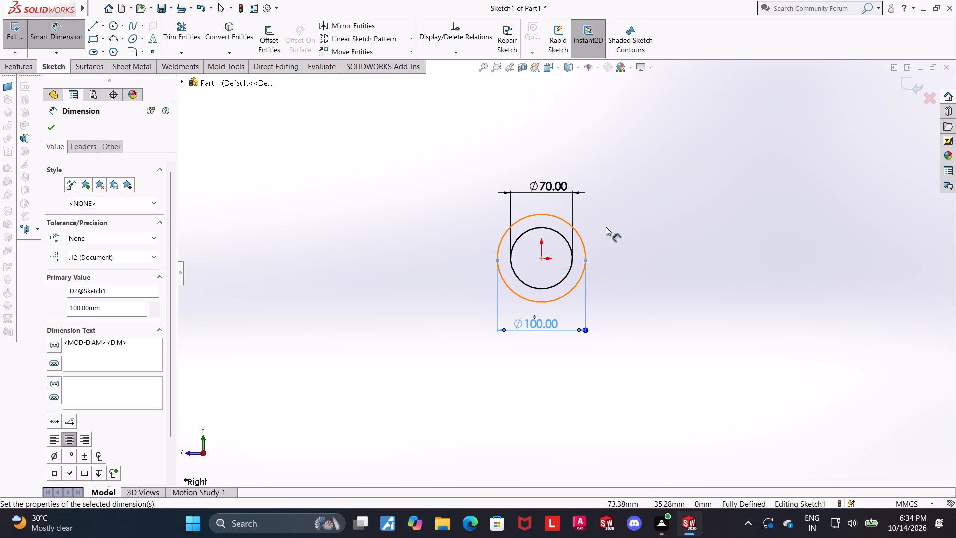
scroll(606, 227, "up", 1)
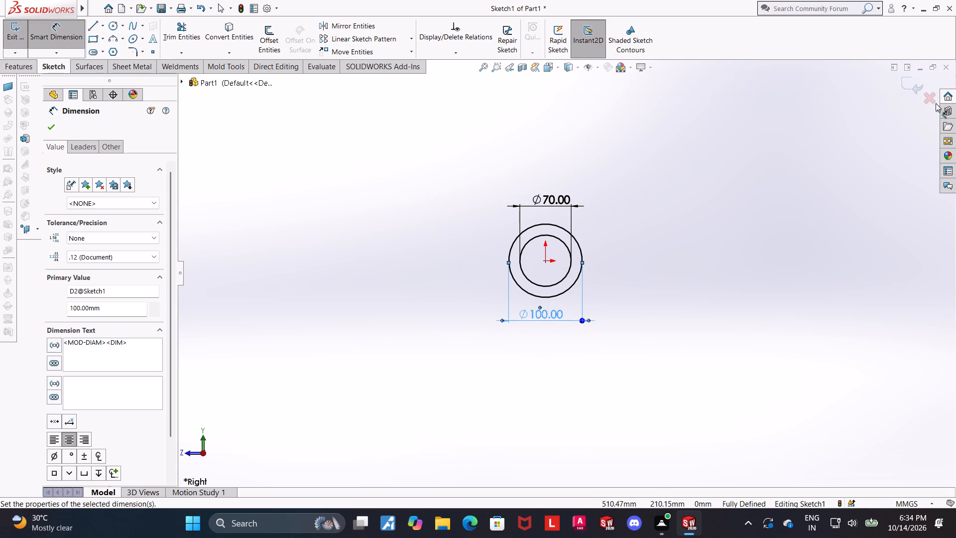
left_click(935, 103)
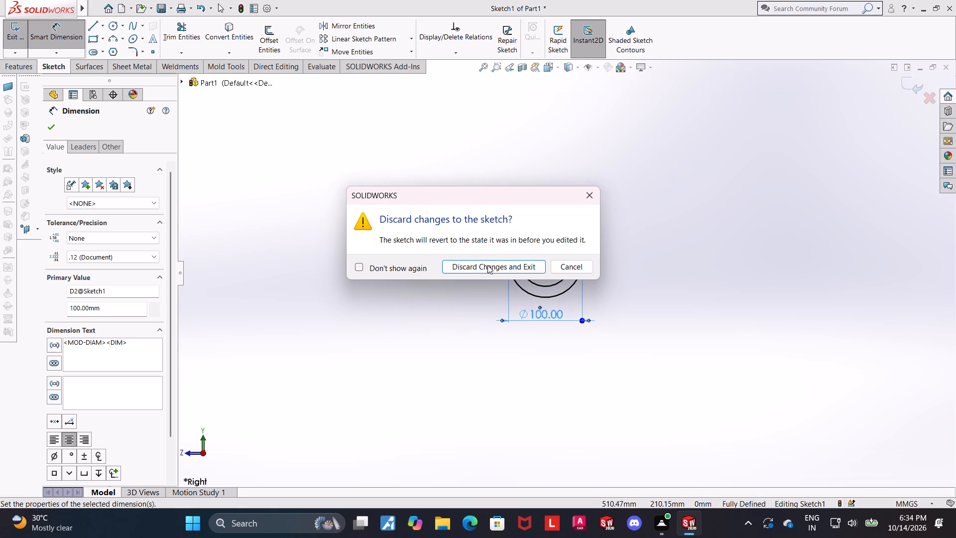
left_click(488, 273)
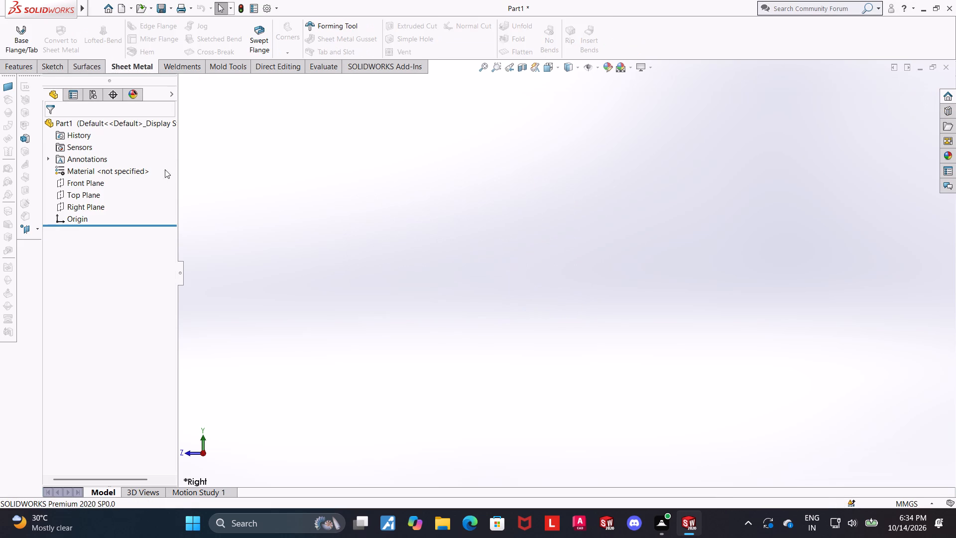
Start a sketch on the Front Plane and draw a horizontal centerline passing through the origin.
left_click(76, 185)
left_click(80, 175)
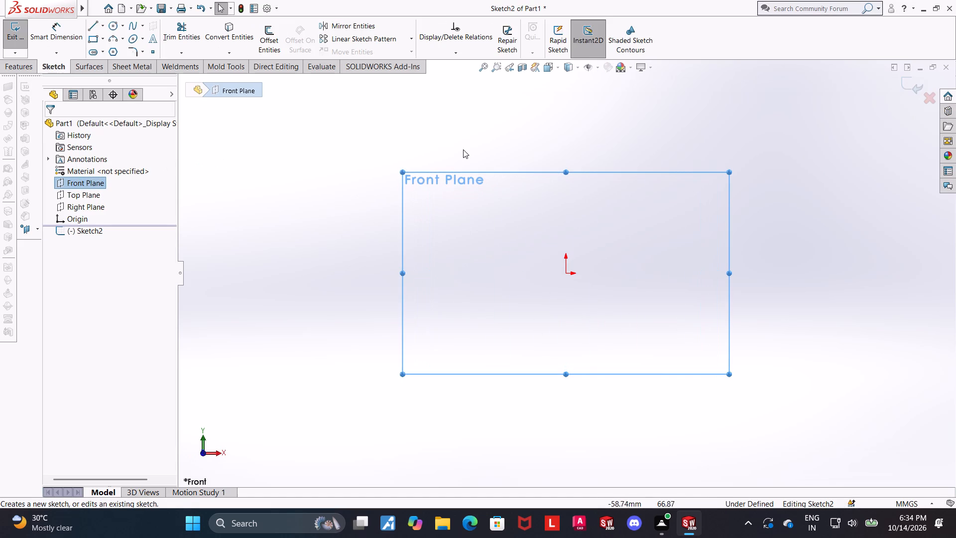
left_click(94, 29)
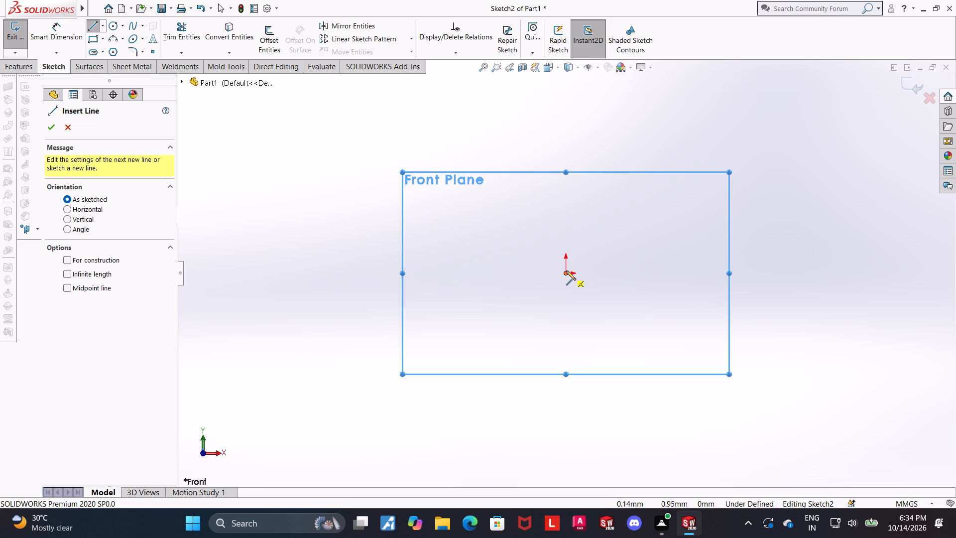
key("Escape")
left_click(105, 27)
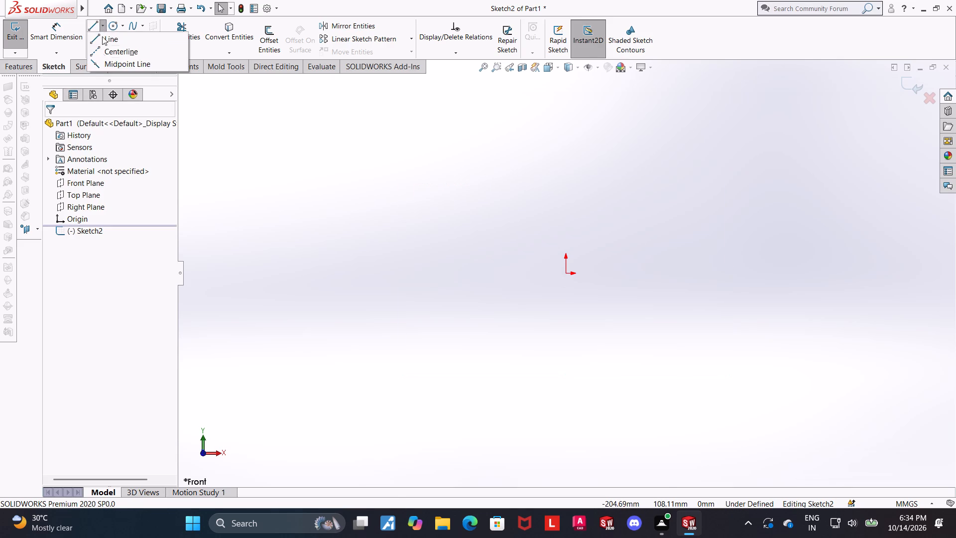
left_click(101, 52)
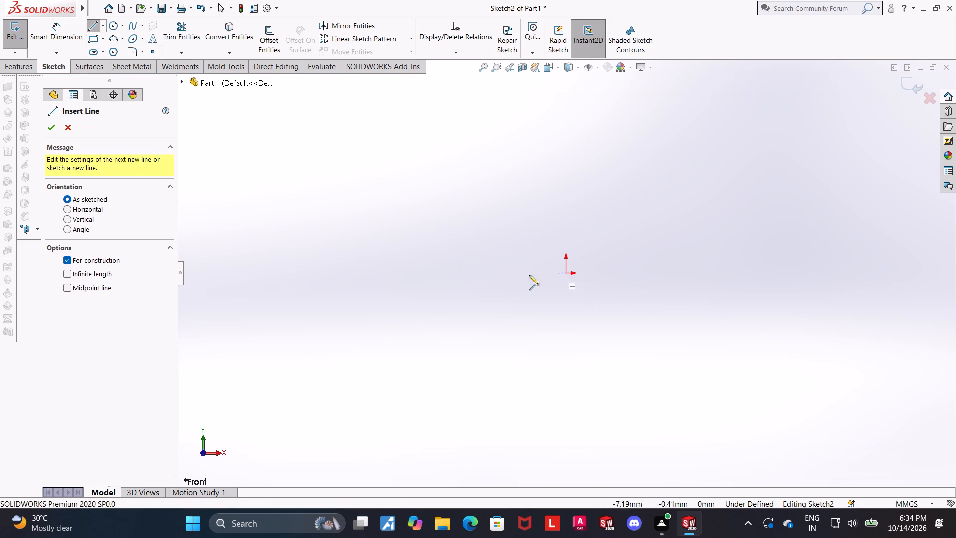
left_click(457, 274)
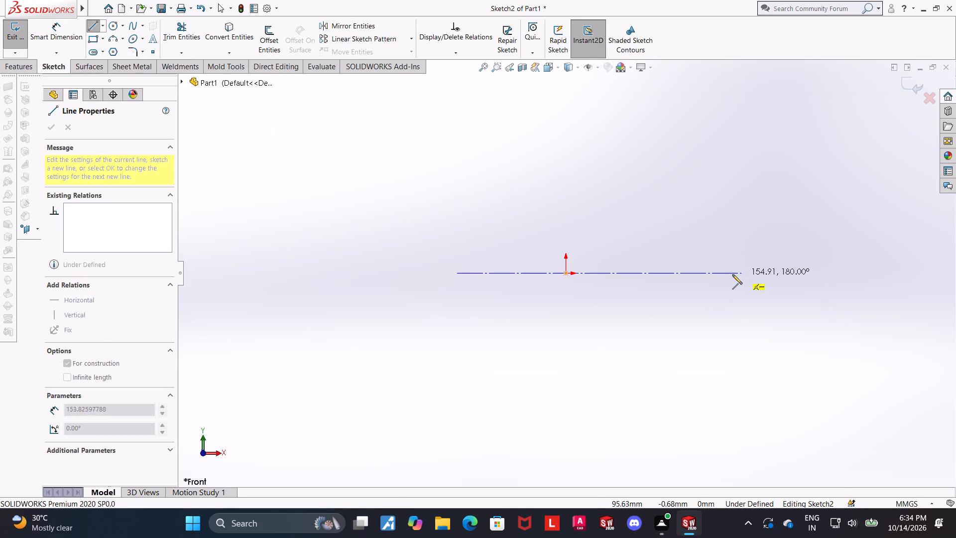
left_click(711, 275)
key("Escape")
key("Escape")
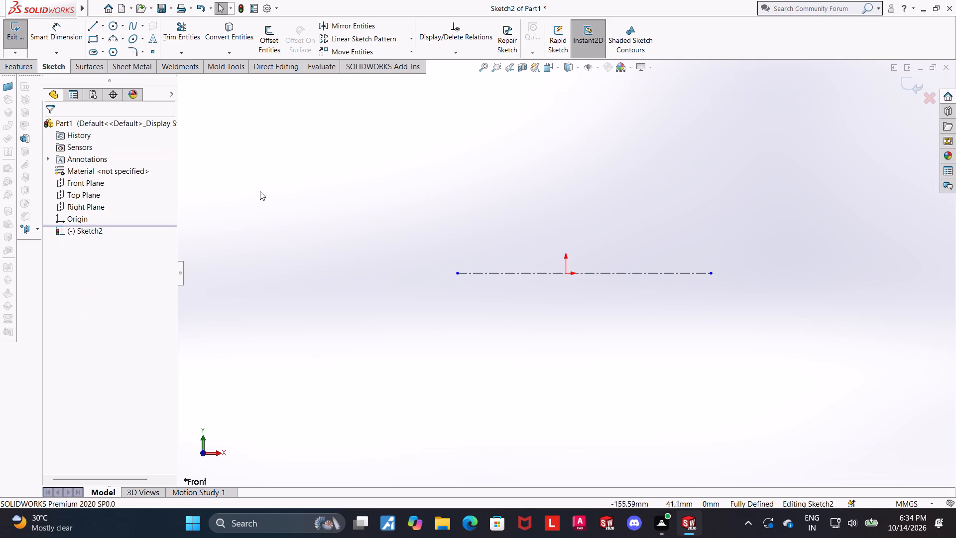
Draw a closed line profile above the centerline, about 140 mm long and 16 mm high, with a shallow rectangular recess in its lower edge.
left_click(88, 24)
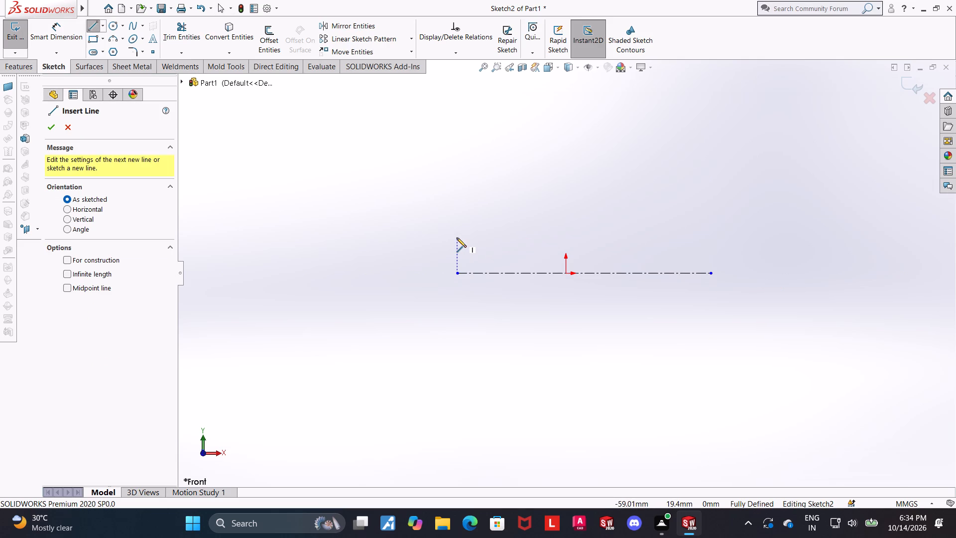
left_click(457, 238)
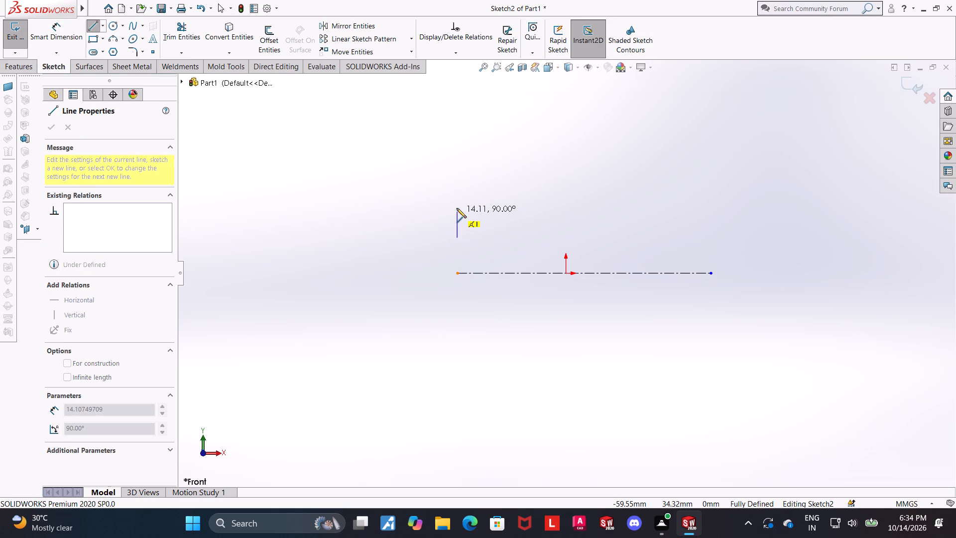
left_click(457, 208)
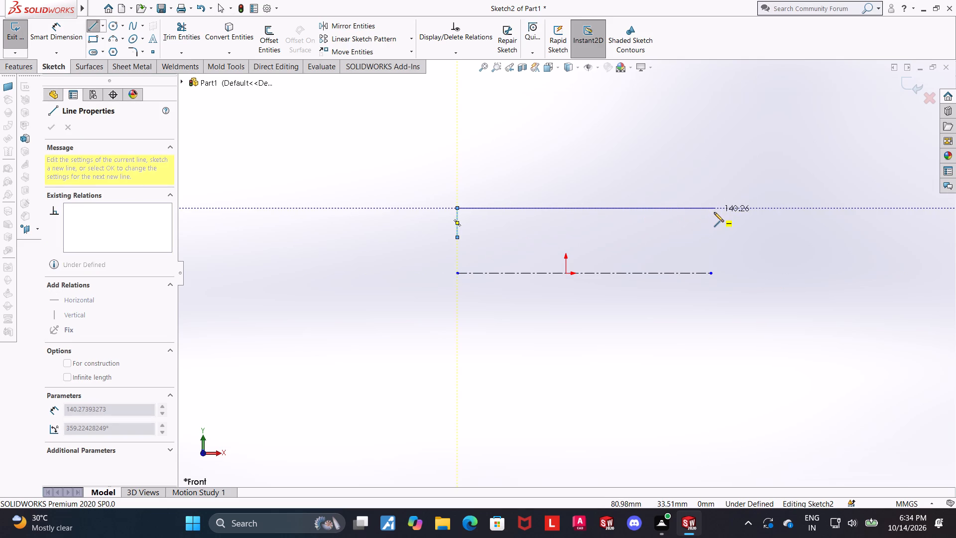
left_click(714, 211)
left_click(711, 239)
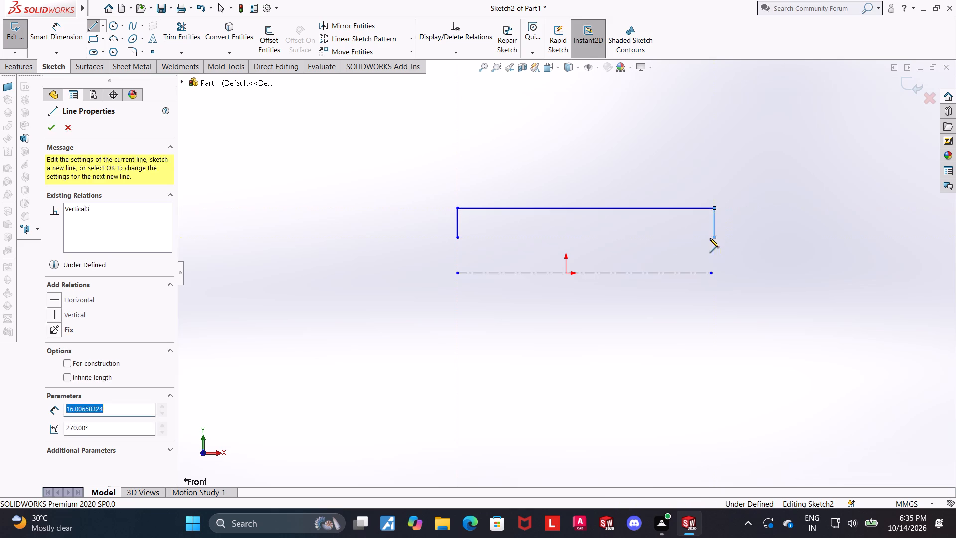
left_click(626, 238)
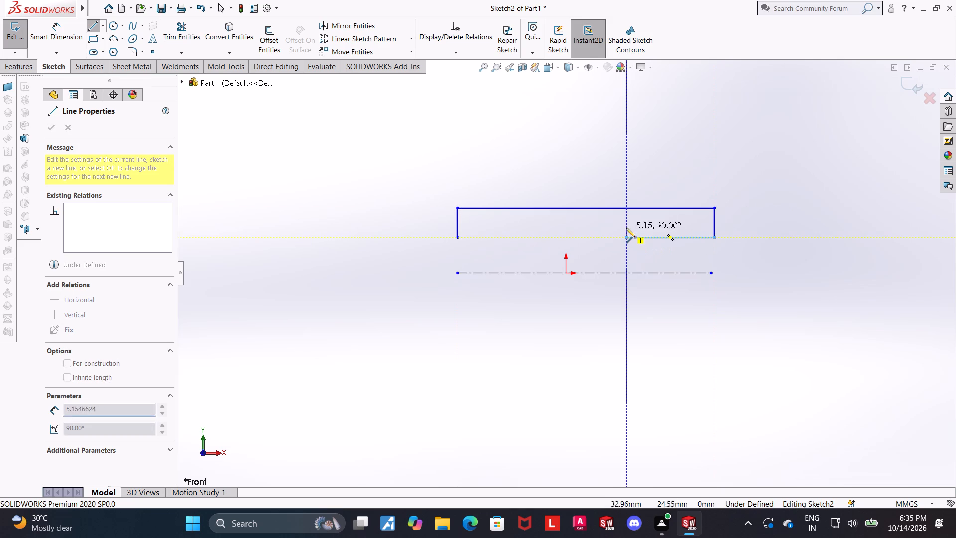
left_click(623, 220)
left_click(511, 219)
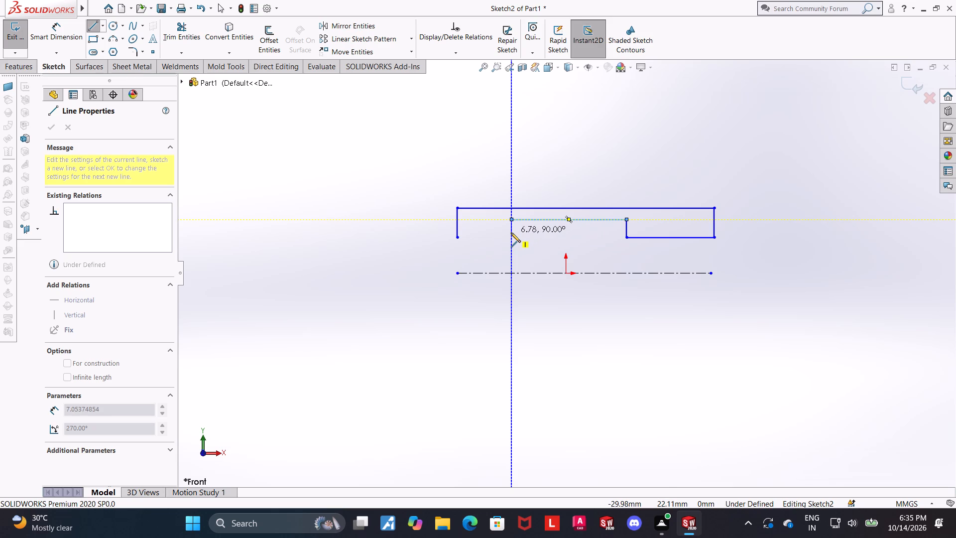
left_click(511, 236)
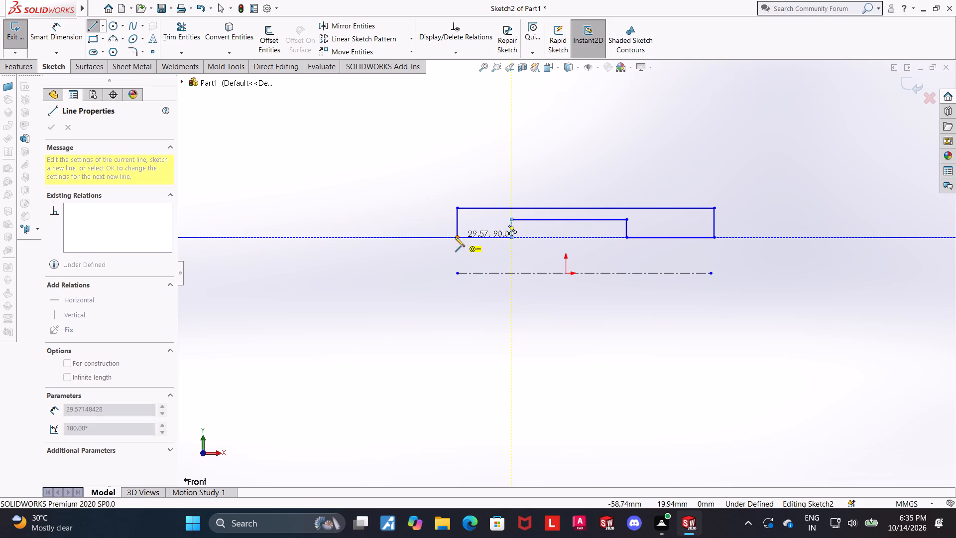
left_click(455, 237)
key("Escape")
key("Escape")
key("Escape")
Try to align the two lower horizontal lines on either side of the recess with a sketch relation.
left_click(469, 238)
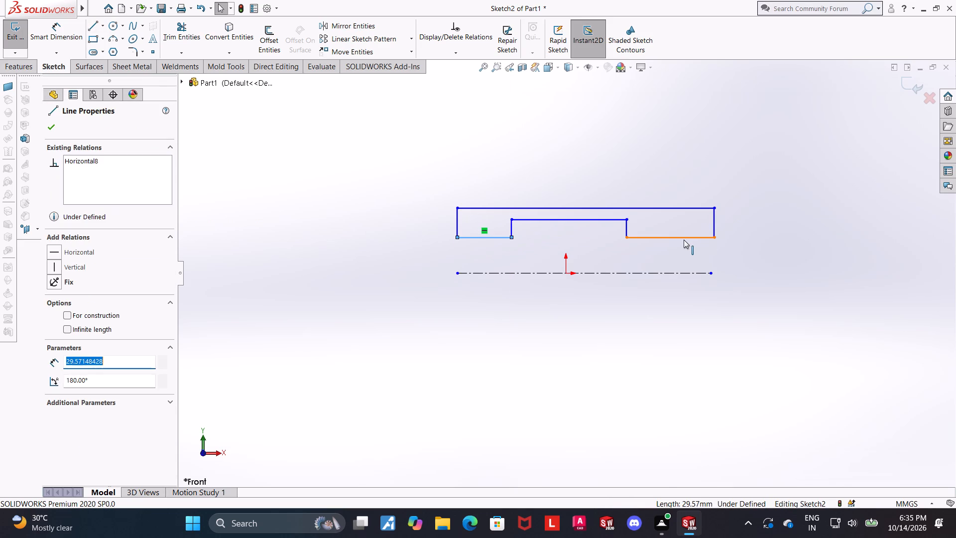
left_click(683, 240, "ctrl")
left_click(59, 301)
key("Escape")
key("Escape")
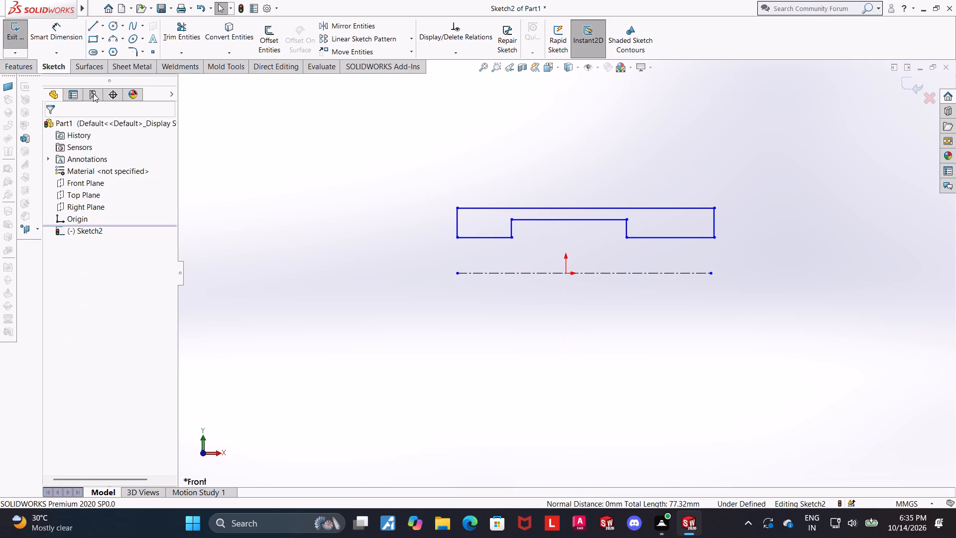
Dimension the distance from the profile's lower-left horizontal line to the centerline as 70/2 (35 mm).
left_click(72, 38)
scroll(605, 271, "up", 1)
scroll(605, 271, "down", 1)
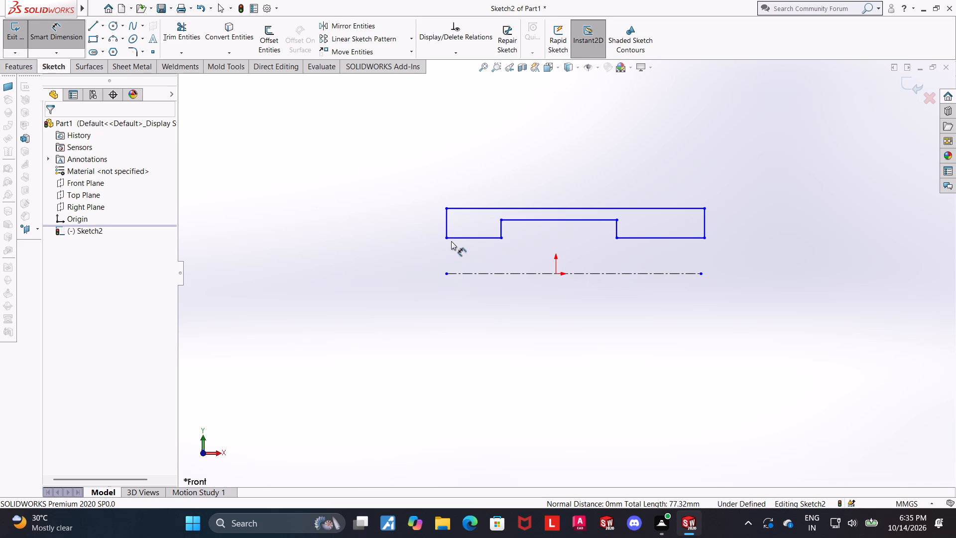
left_click(469, 239)
left_click(471, 272)
left_click(394, 270)
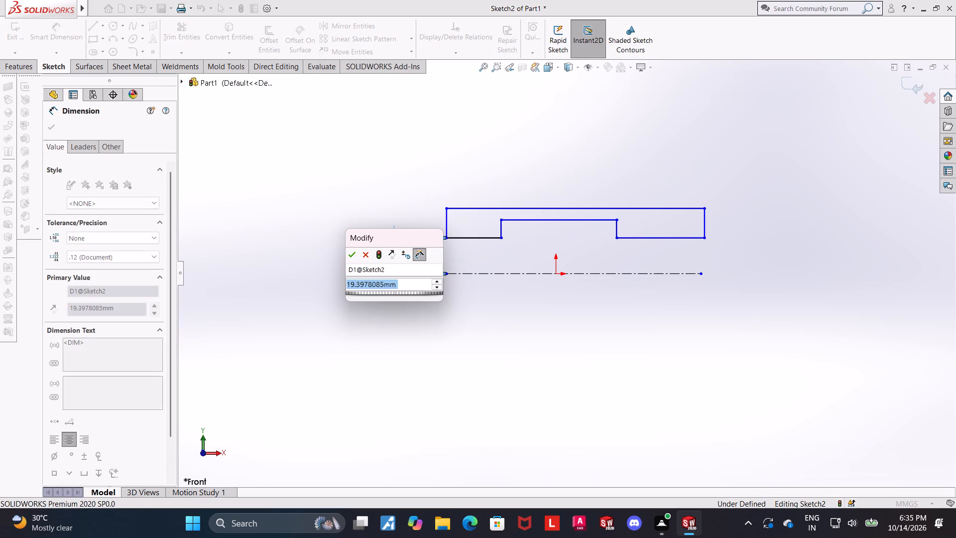
type("70/2")
key("Return")
key("Escape")
key("Escape")
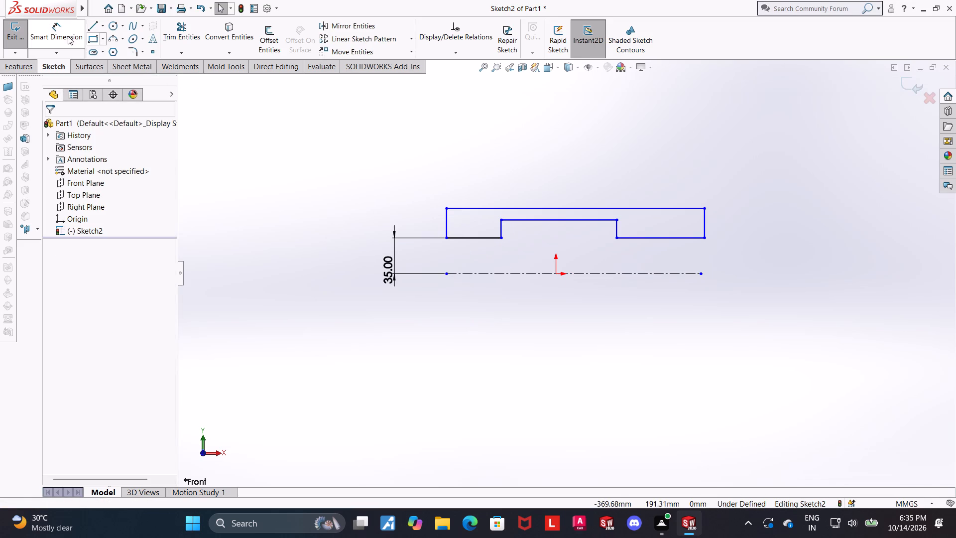
Dimension the distance from the recess's horizontal line to the centerline as 75/2 (37.5 mm).
left_click(64, 35)
scroll(504, 250, "up", 1)
scroll(643, 228, "down", 1)
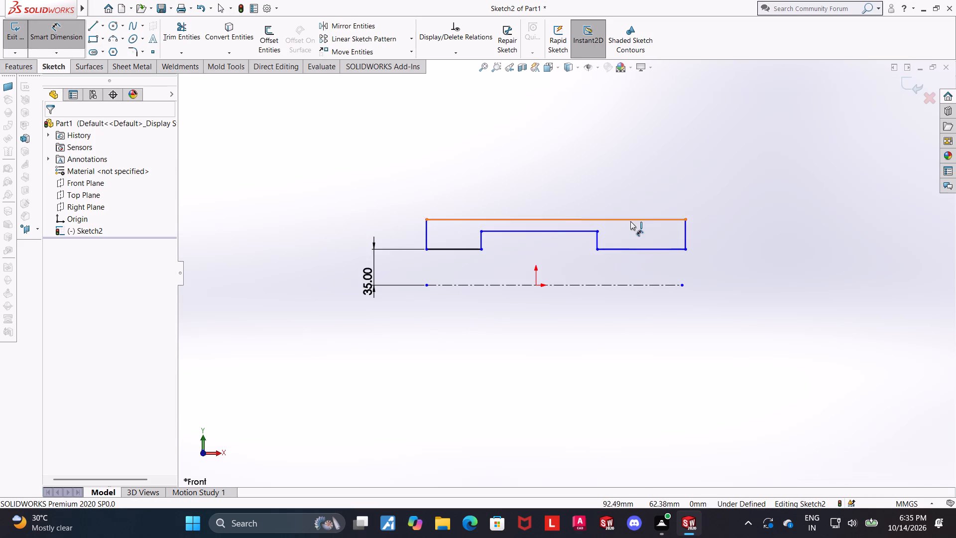
scroll(630, 221, "down", 1)
left_click(538, 234)
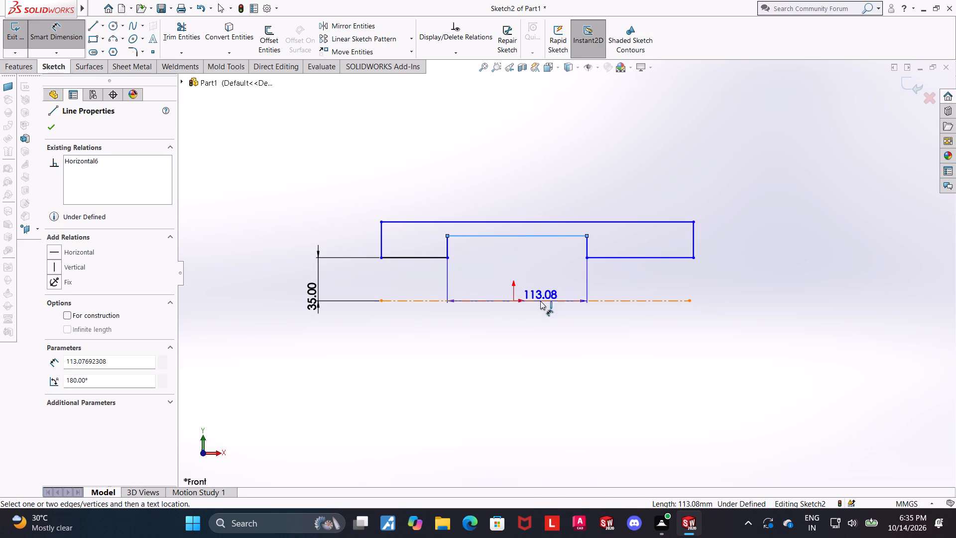
left_click(540, 301)
left_click(528, 273)
type("75/2")
key("Return")
key("Escape")
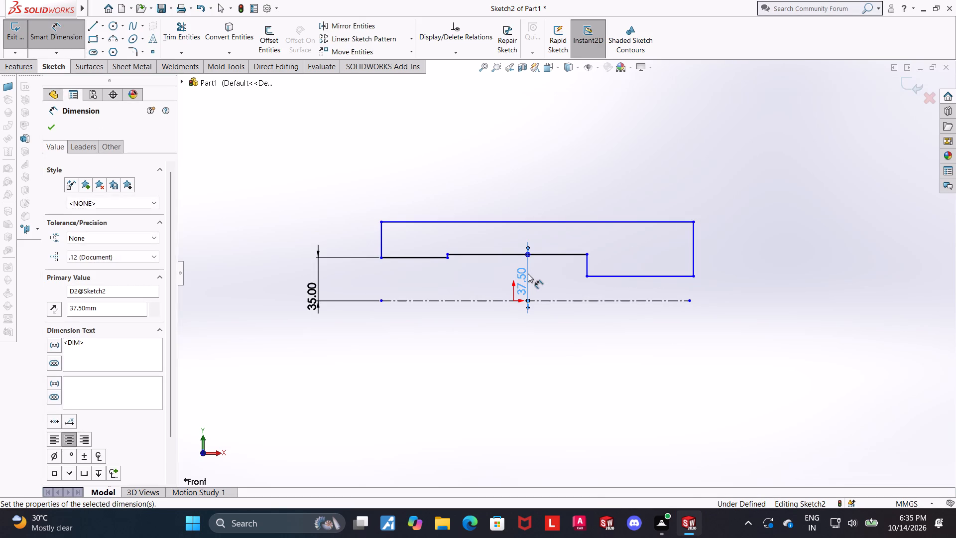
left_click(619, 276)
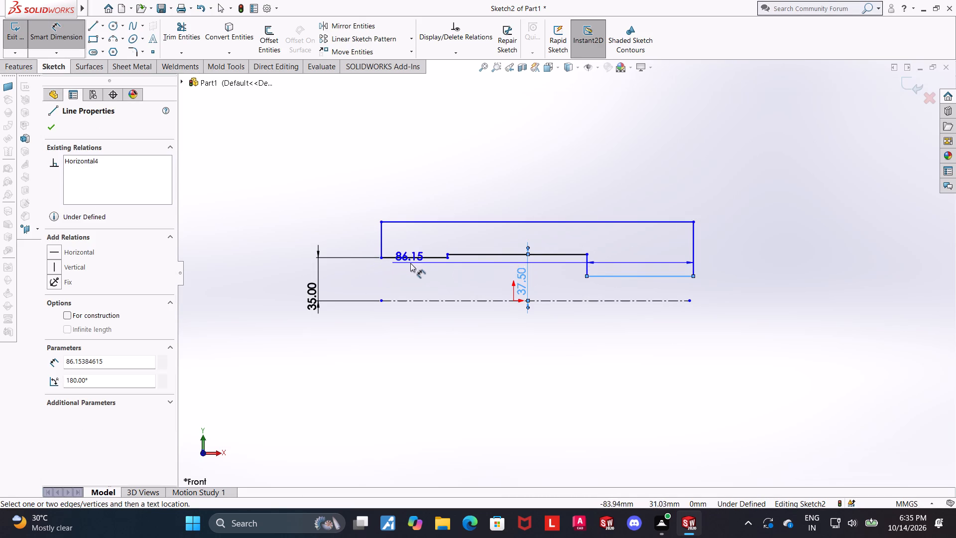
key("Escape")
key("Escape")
Make the two lower horizontal lines on either side of the recess collinear.
left_click(598, 278)
left_click(407, 257, "ctrl")
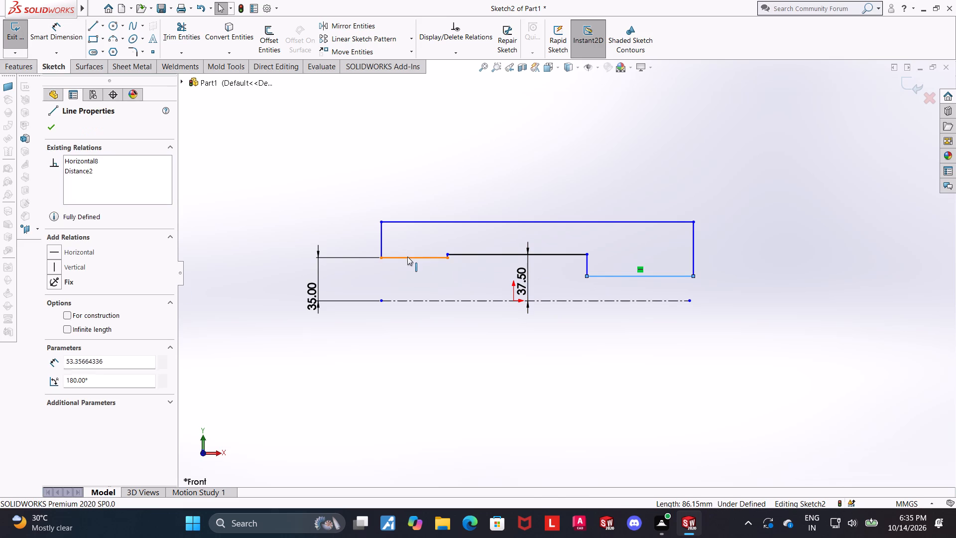
left_click(48, 336)
key("Escape")
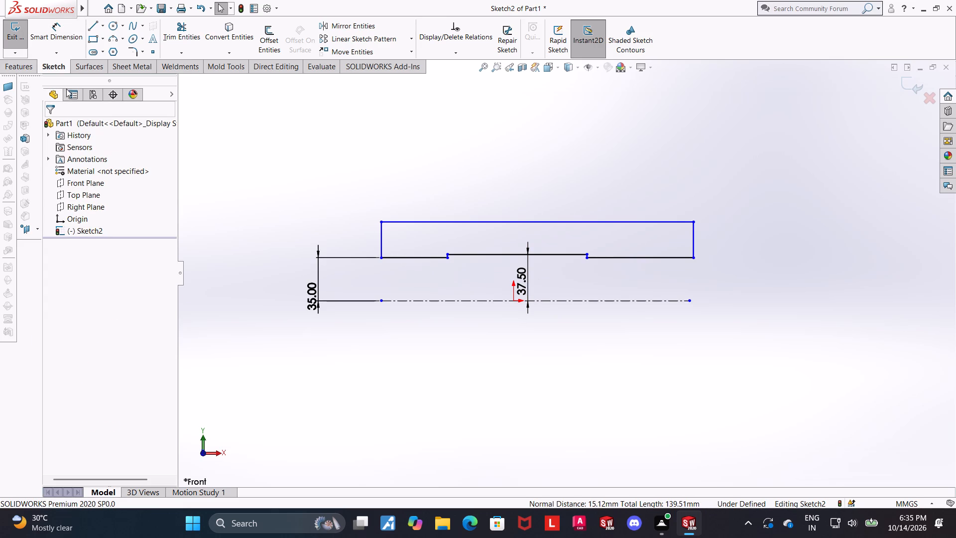
Dimension the distance from the profile's top horizontal line to the centerline as 50 mm.
left_click(60, 44)
left_click(654, 221)
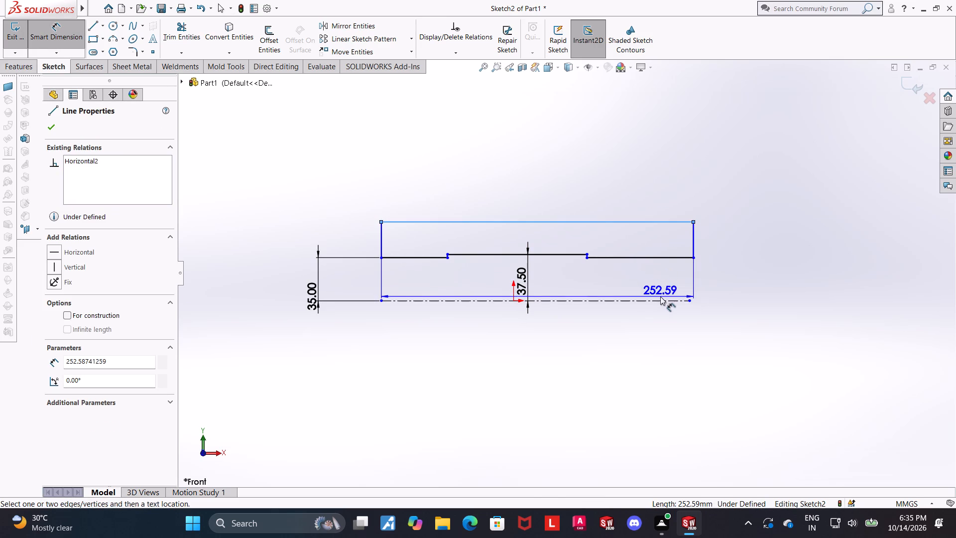
left_click(658, 299)
left_click(725, 268)
type("50")
key("Return")
key("Escape")
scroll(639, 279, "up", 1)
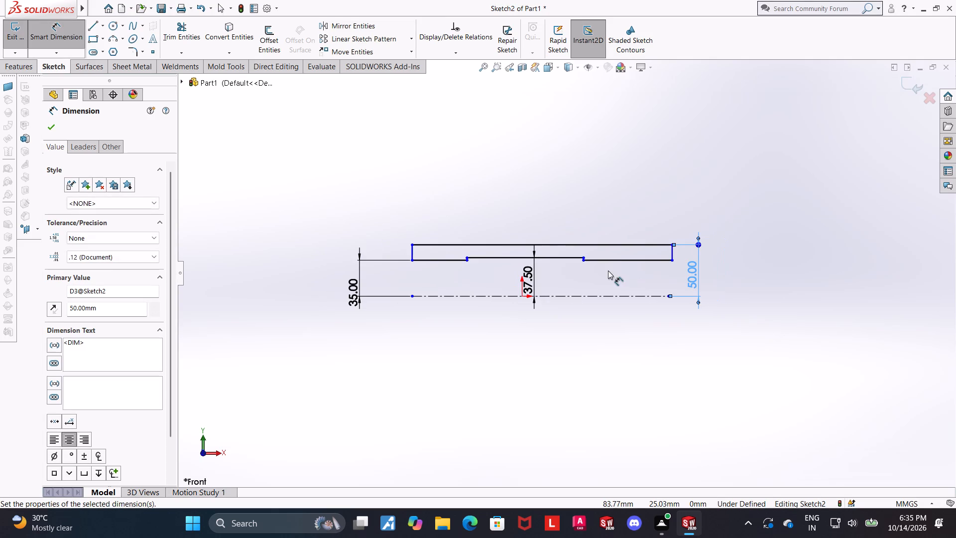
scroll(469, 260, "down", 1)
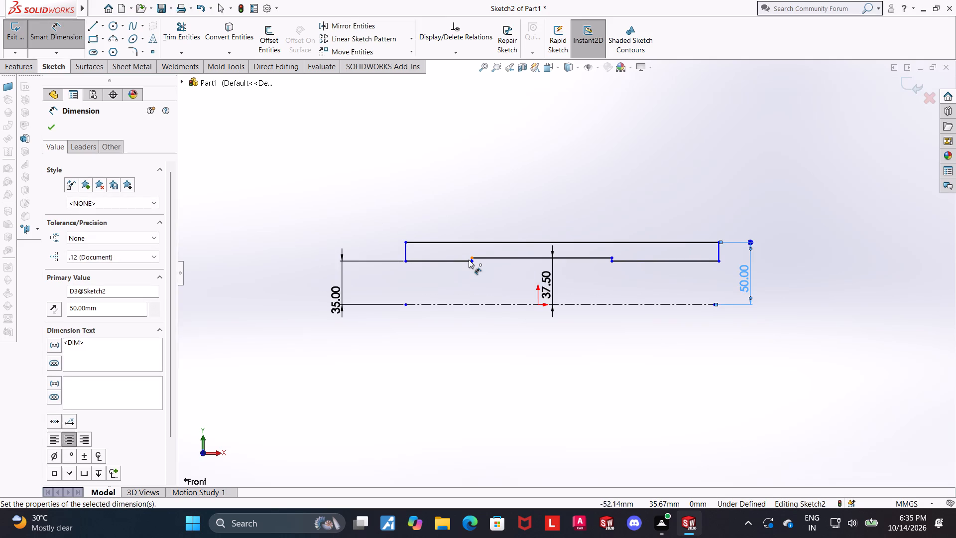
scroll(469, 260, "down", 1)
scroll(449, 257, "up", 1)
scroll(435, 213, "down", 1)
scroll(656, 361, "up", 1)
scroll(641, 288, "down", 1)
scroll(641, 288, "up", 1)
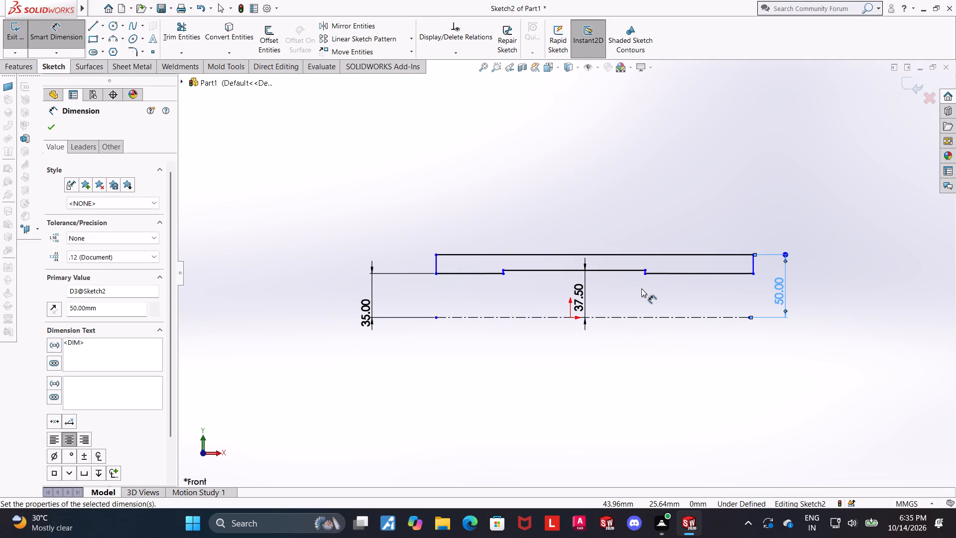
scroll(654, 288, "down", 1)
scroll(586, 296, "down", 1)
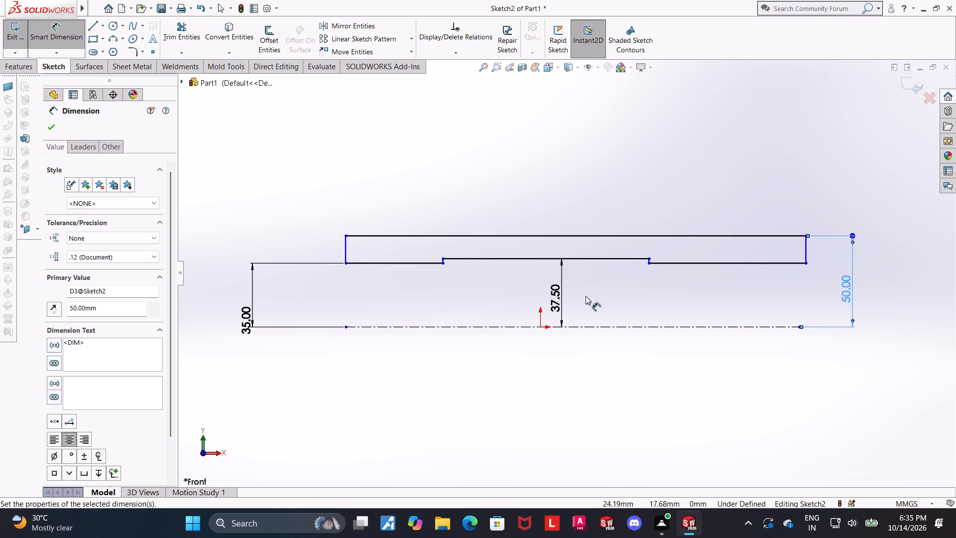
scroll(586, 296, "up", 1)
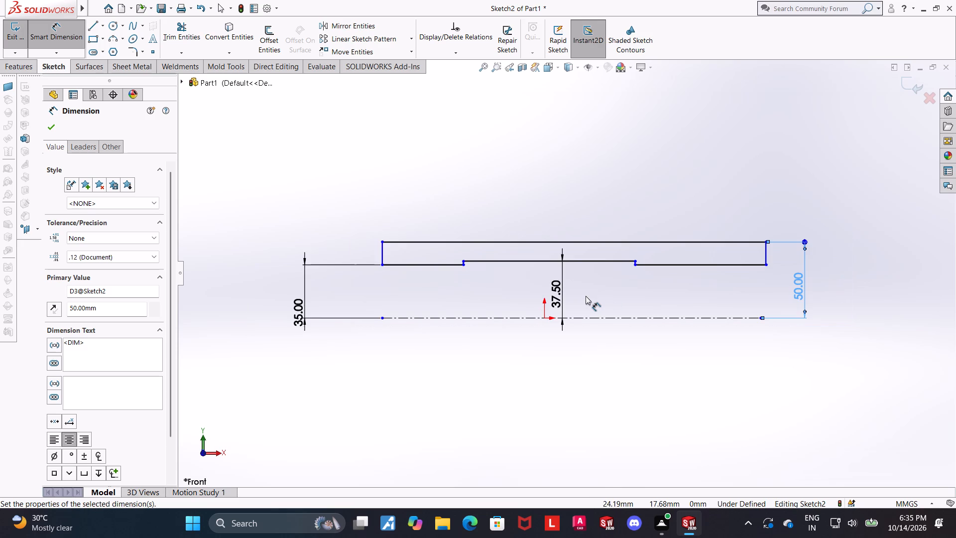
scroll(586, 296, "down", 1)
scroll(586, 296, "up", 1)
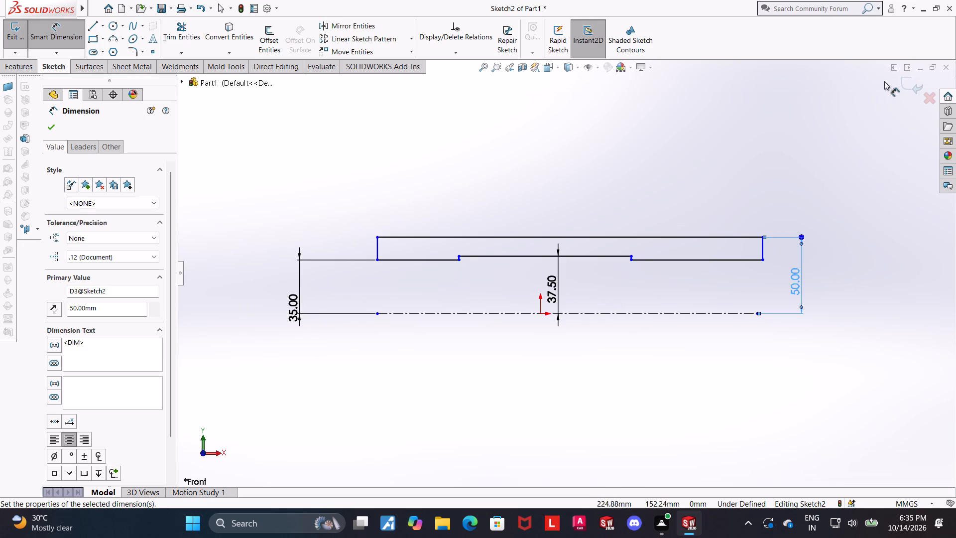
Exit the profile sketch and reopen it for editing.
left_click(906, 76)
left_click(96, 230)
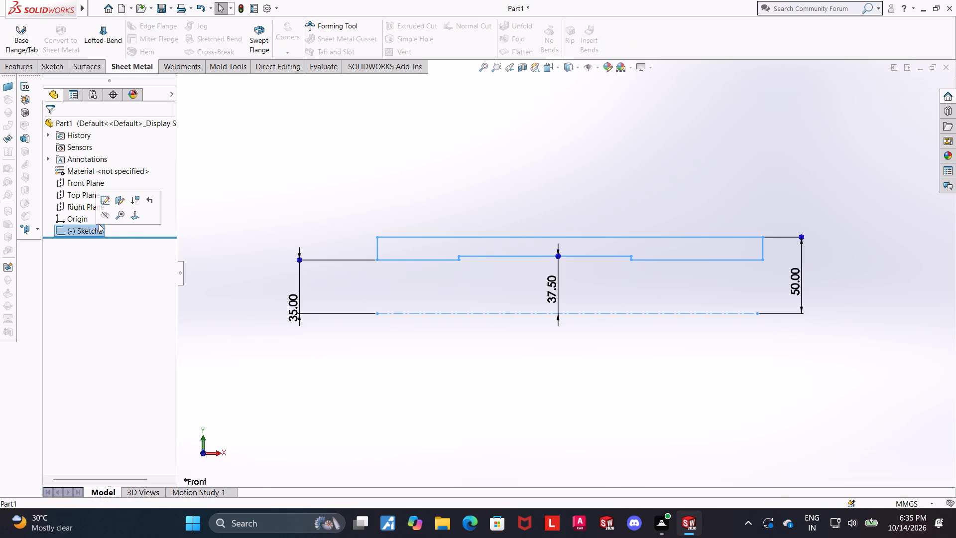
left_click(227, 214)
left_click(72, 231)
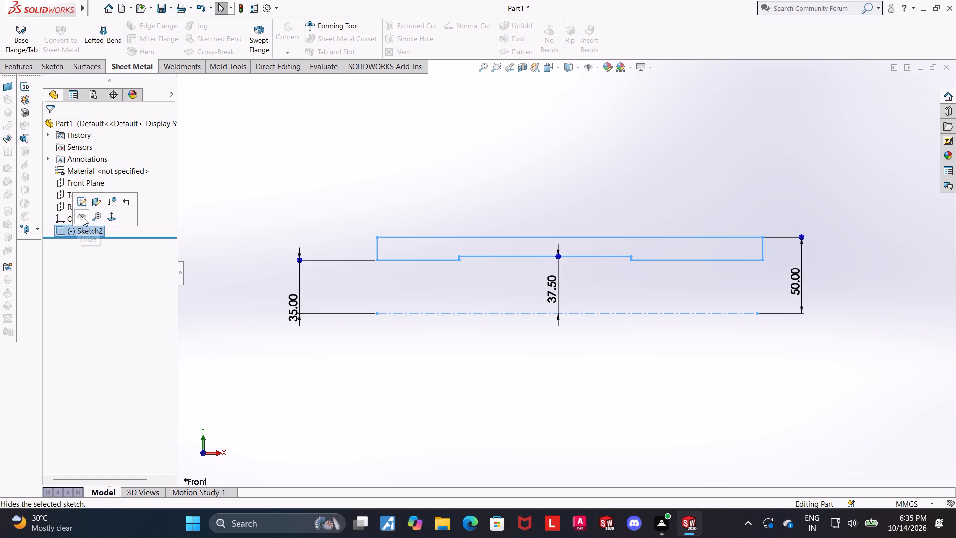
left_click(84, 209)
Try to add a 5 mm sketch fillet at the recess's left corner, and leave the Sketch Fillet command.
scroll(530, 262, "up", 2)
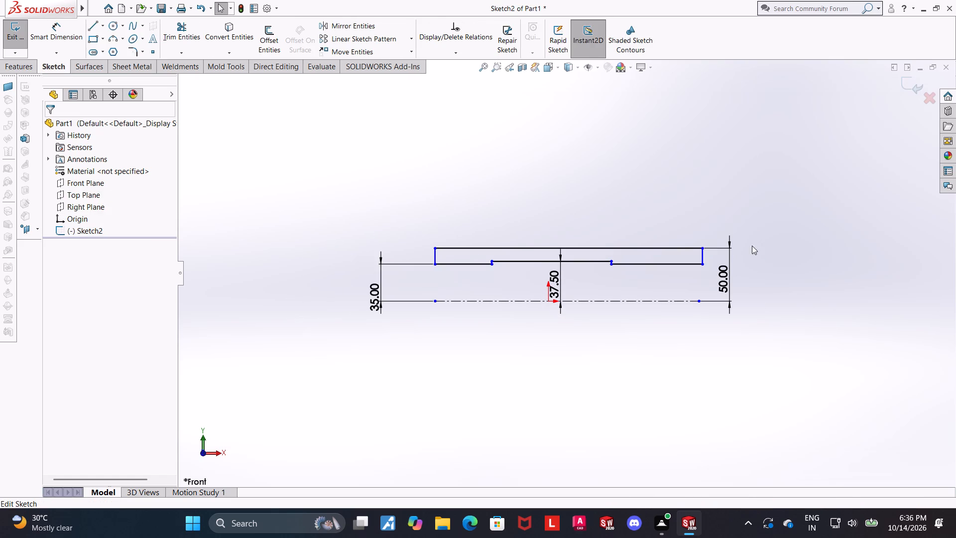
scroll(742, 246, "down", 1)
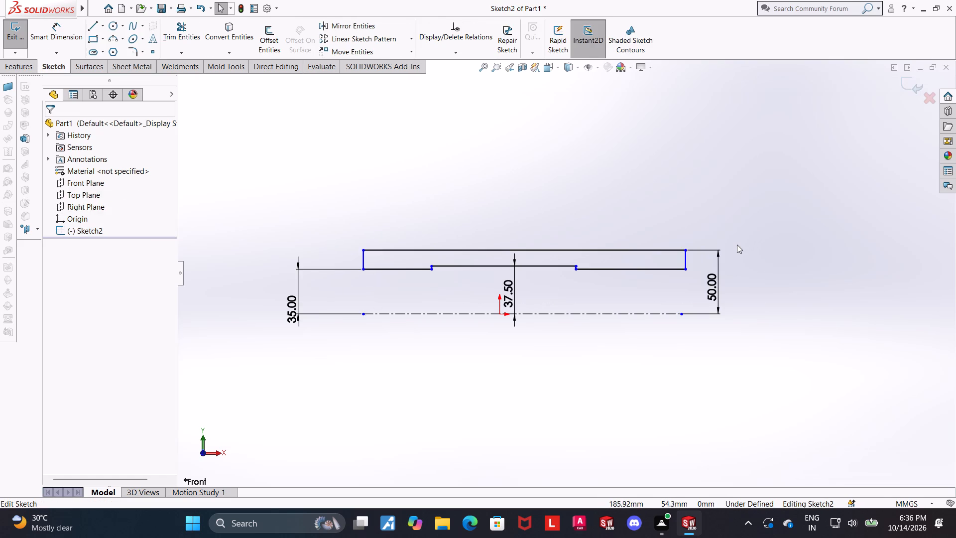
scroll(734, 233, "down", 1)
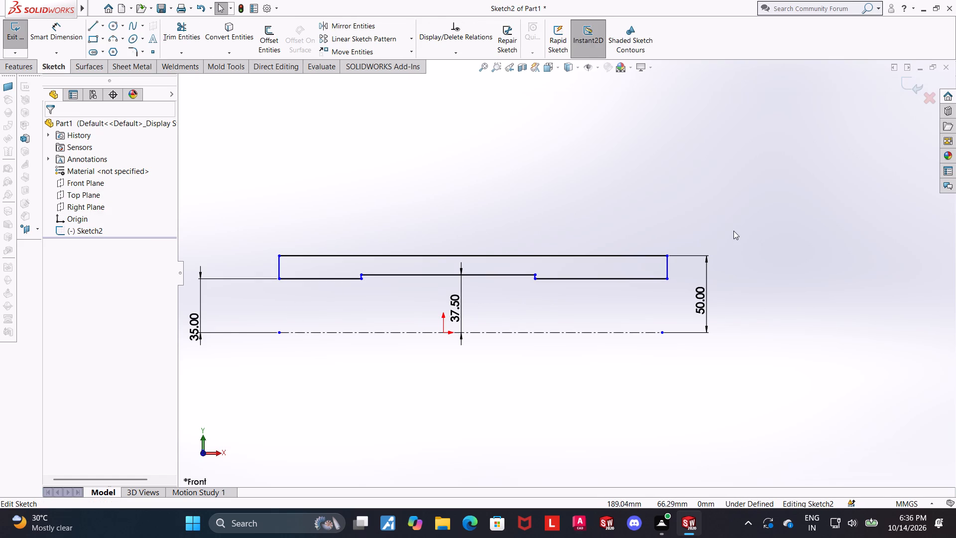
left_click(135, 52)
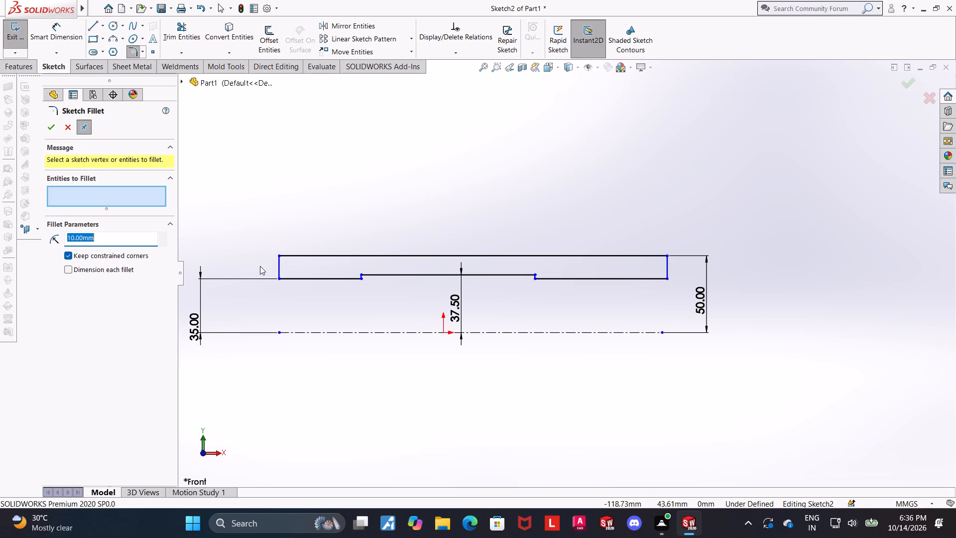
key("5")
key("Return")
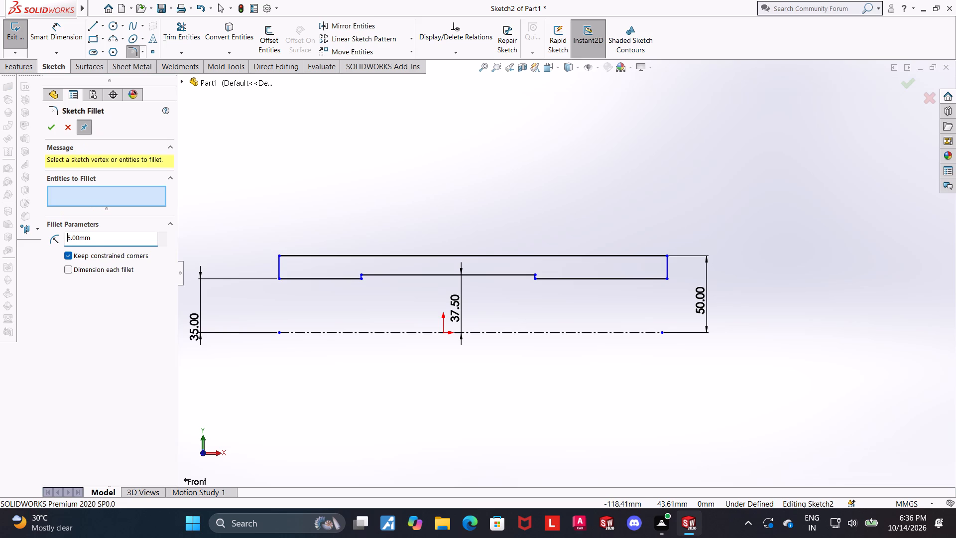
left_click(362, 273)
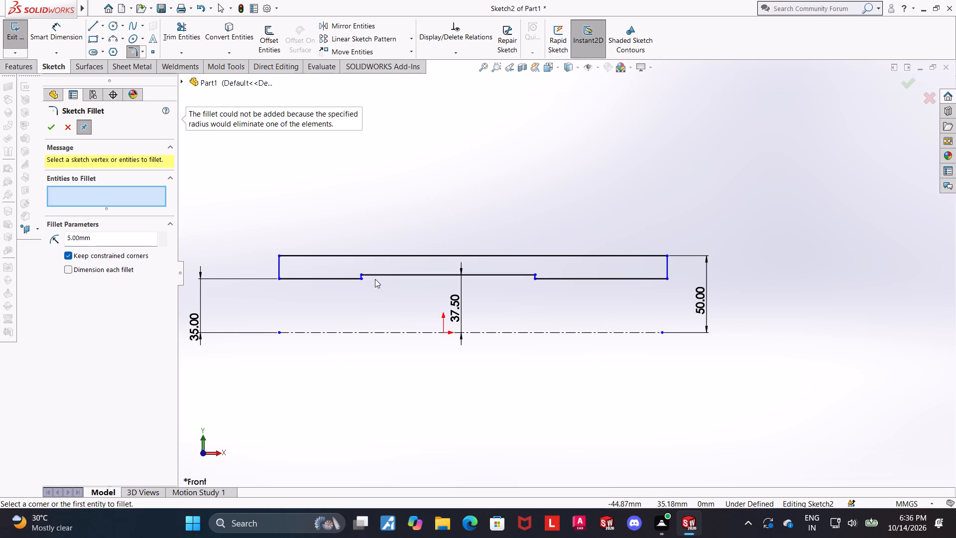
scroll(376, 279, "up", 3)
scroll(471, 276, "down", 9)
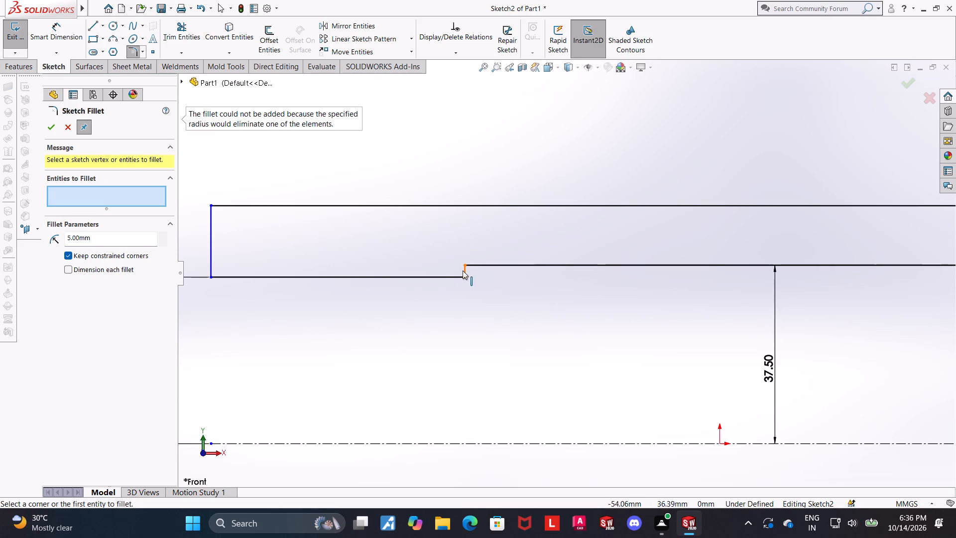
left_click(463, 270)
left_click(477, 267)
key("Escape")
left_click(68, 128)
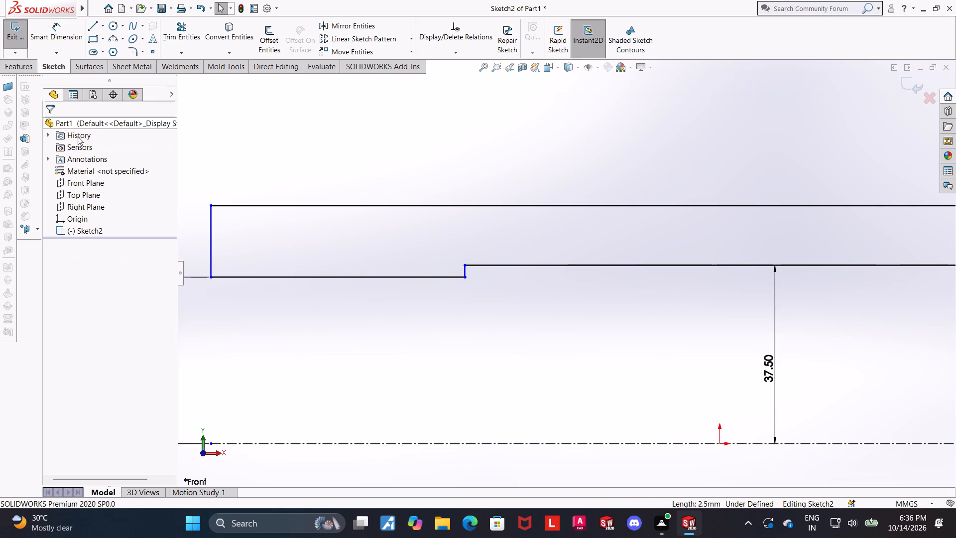
Dimension the profile's overall length between its left and right vertical end lines as 200 mm.
scroll(498, 291, "up", 9)
scroll(658, 265, "down", 2)
scroll(617, 264, "down", 1)
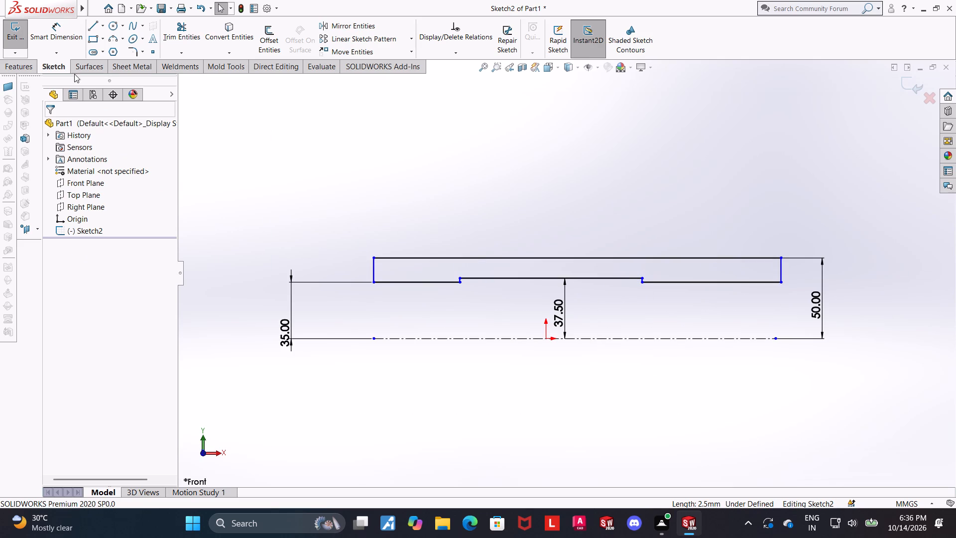
left_click(63, 36)
scroll(336, 211, "up", 3)
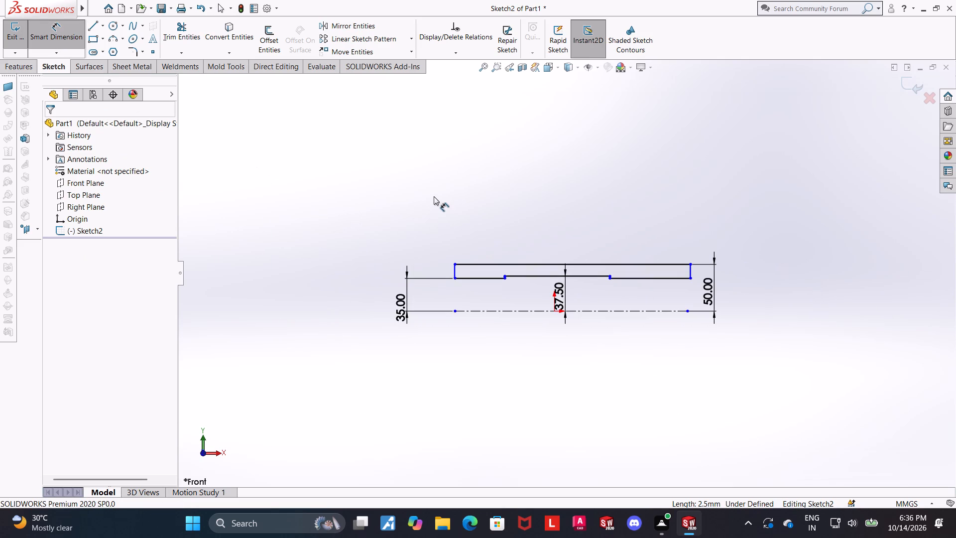
scroll(425, 197, "down", 2)
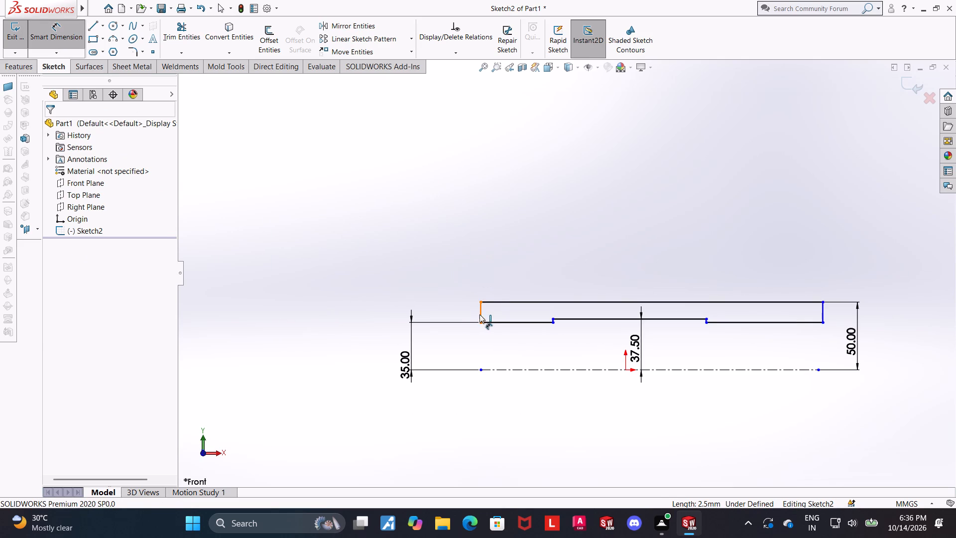
left_click(479, 314)
left_click(824, 313)
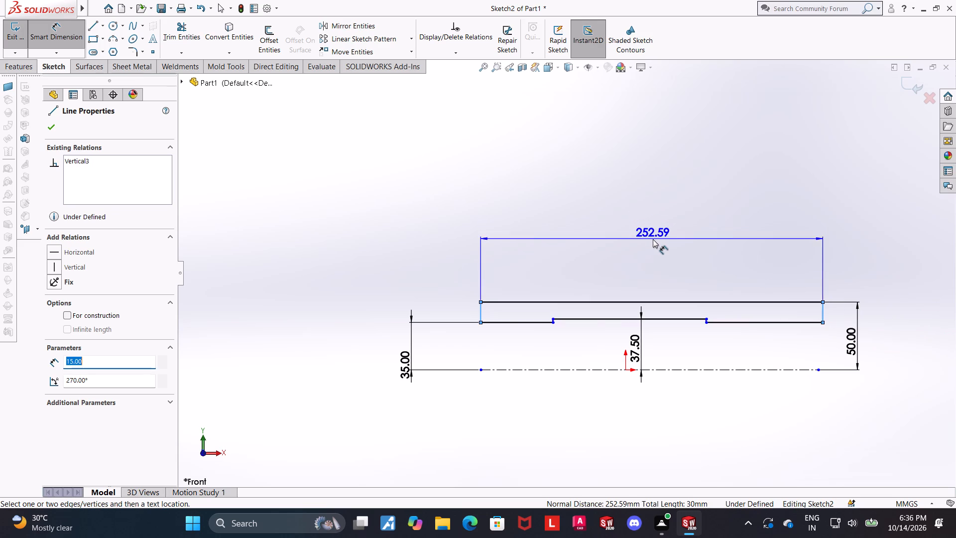
left_click(653, 242)
type("200")
key("Return")
key("Escape")
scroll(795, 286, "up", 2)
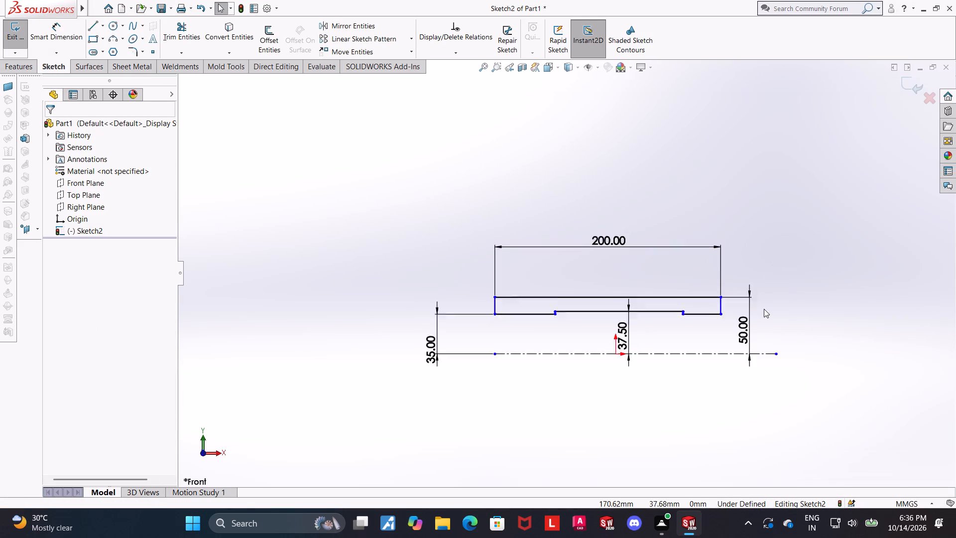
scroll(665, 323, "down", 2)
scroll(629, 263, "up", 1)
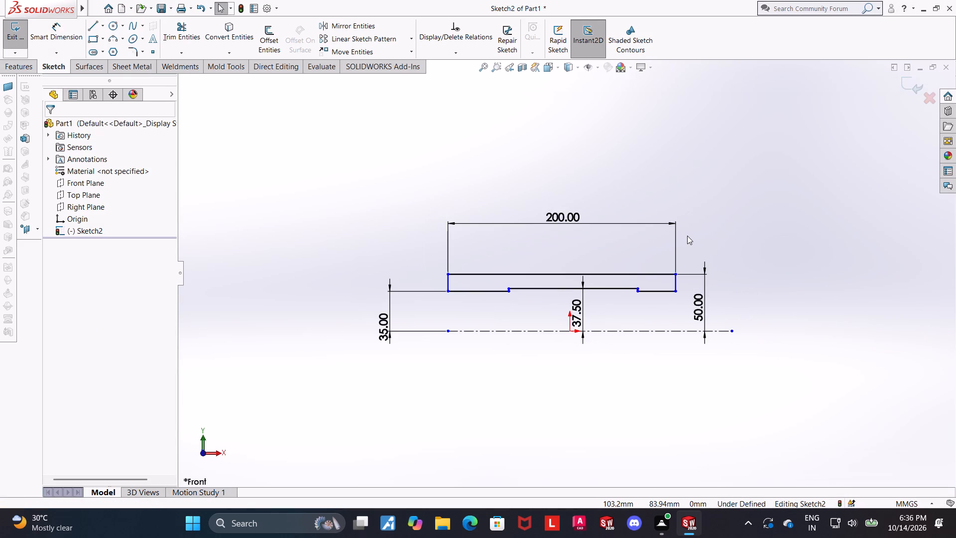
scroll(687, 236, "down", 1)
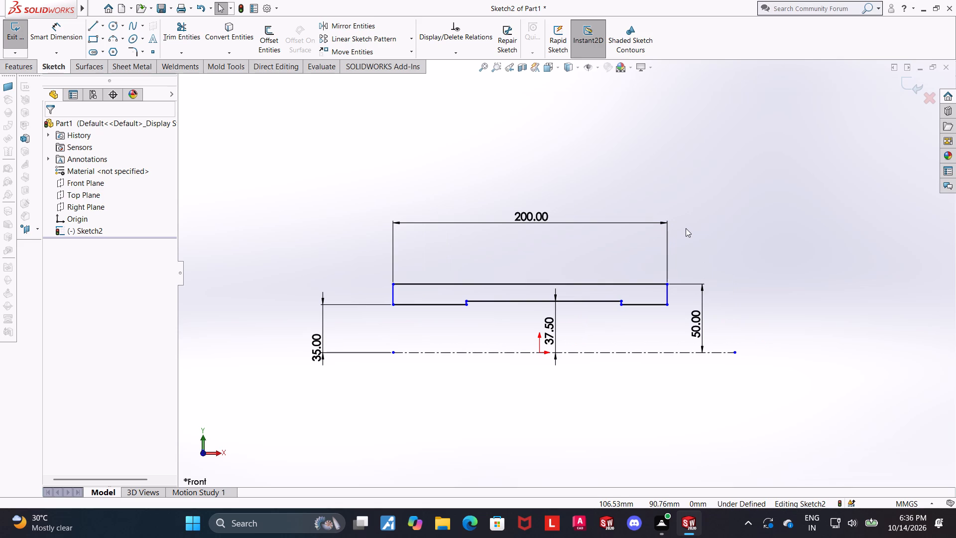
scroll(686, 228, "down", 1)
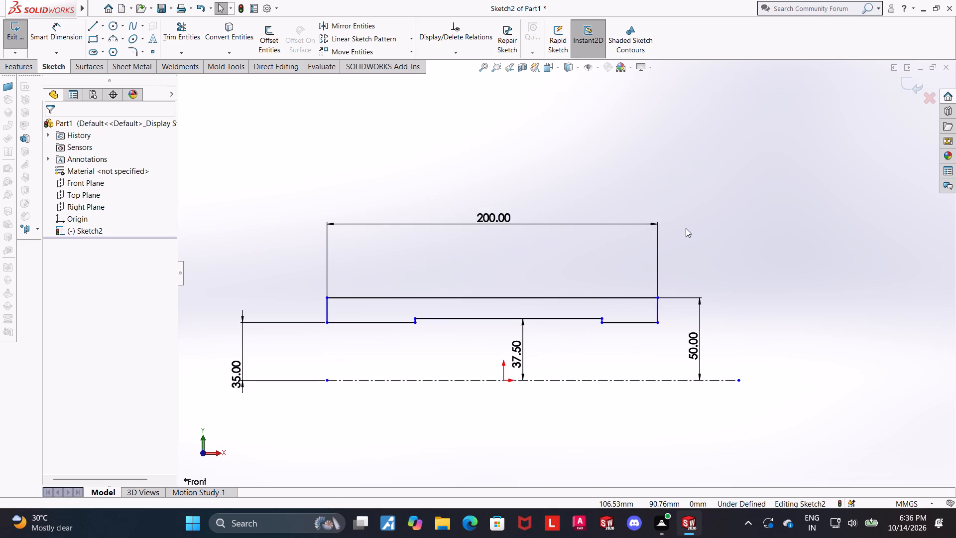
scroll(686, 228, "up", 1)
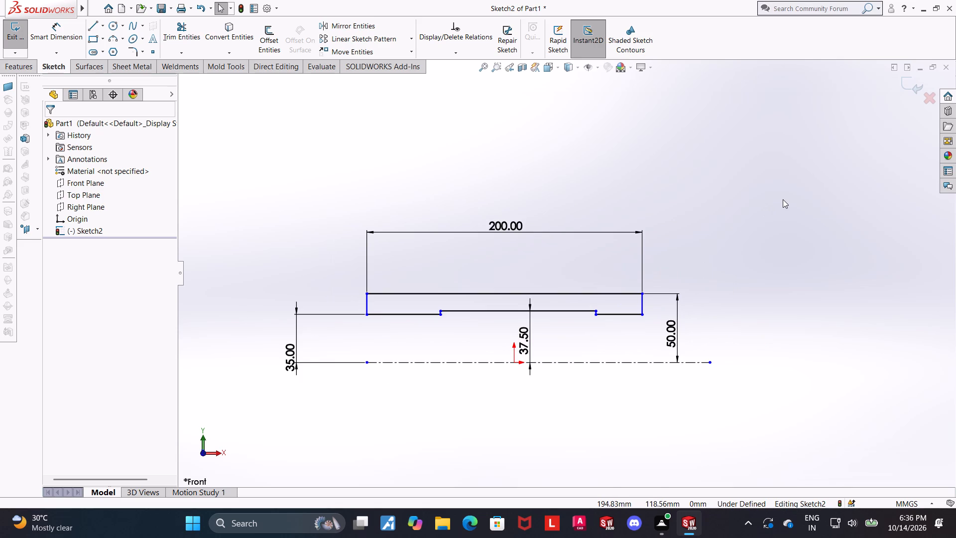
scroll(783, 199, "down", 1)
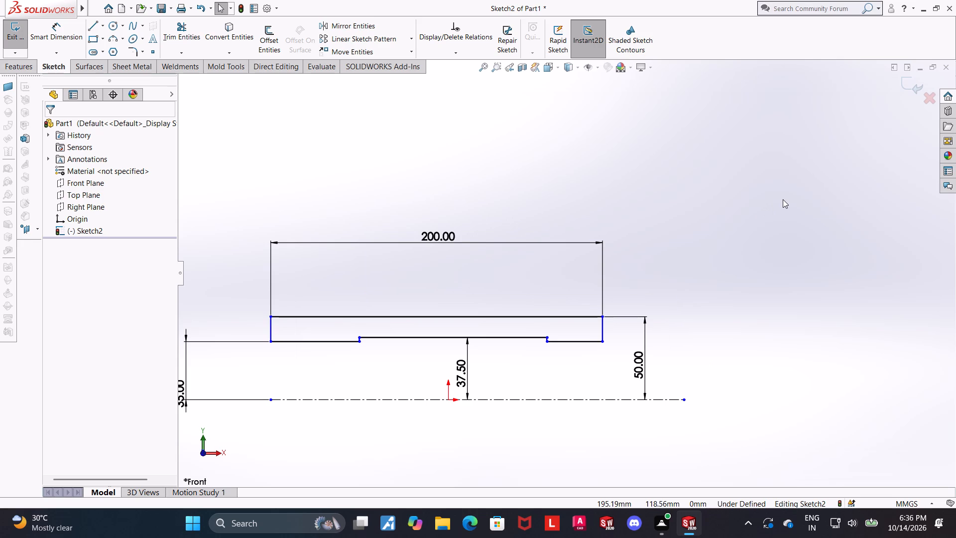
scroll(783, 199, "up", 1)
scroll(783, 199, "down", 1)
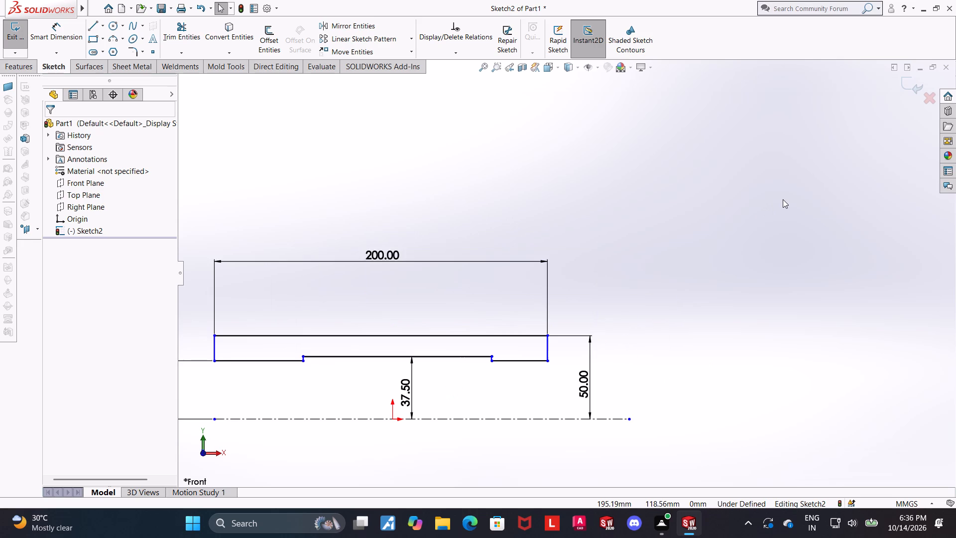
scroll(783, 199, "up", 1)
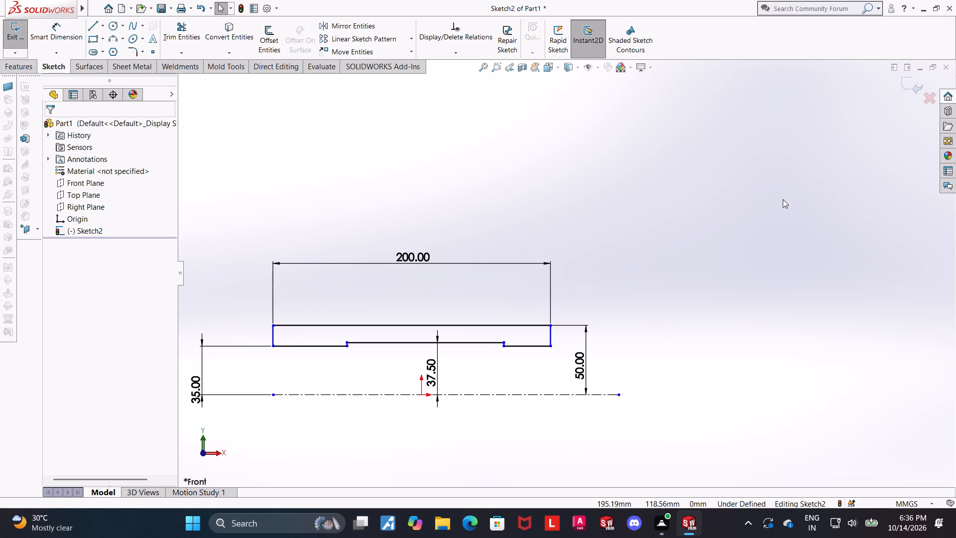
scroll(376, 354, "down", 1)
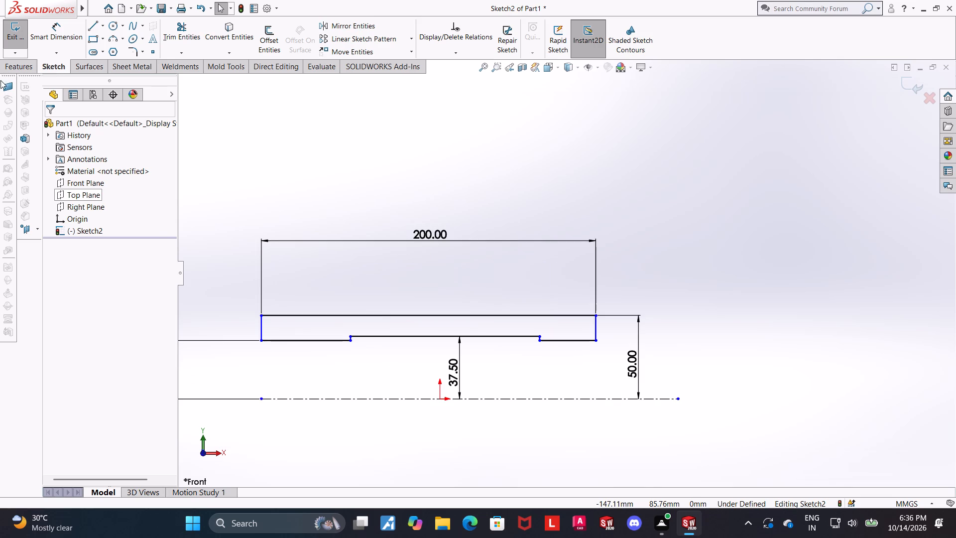
Dimension the distance from the profile's left end line to the recess's left vertical edge as 40 mm.
left_click(57, 39)
left_click(261, 329)
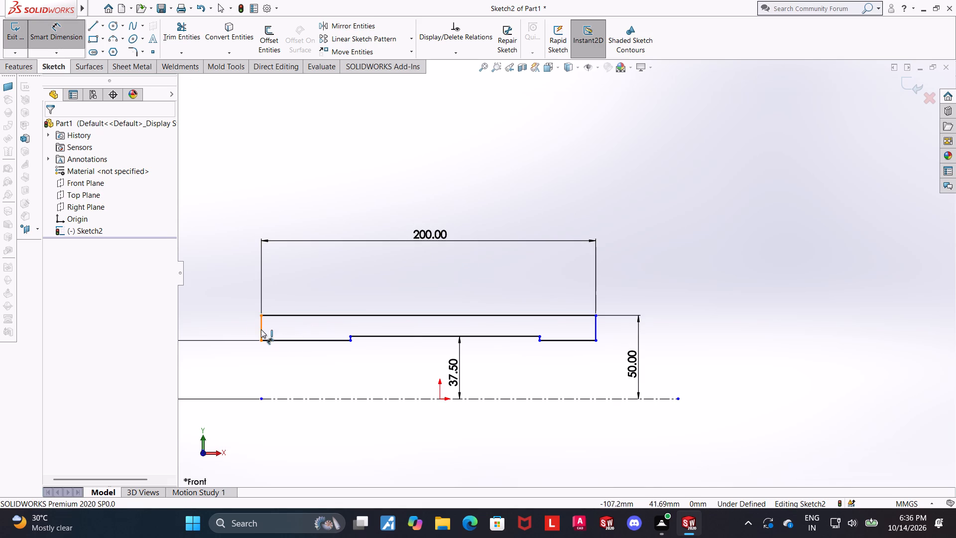
scroll(344, 348, "up", 3)
scroll(415, 305, "down", 7)
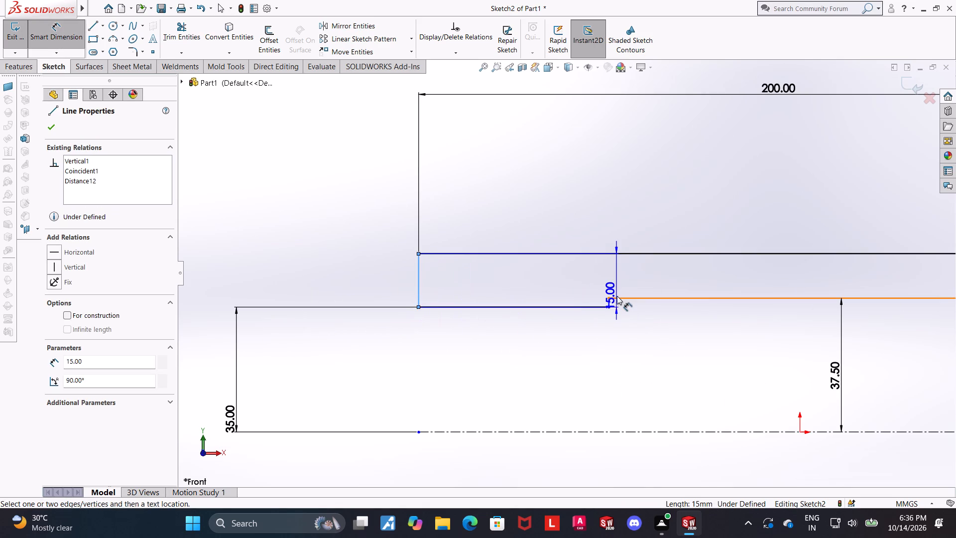
left_click(609, 303)
scroll(595, 325, "up", 4)
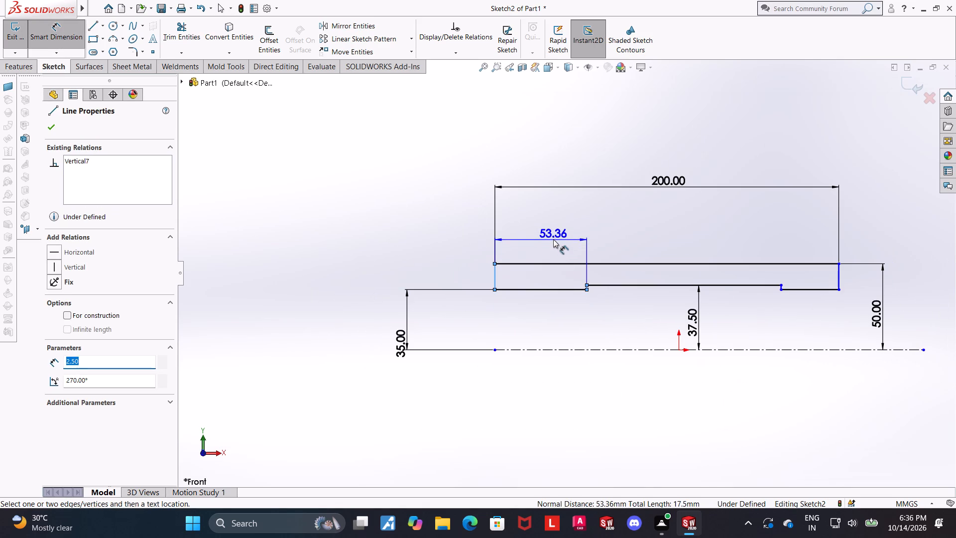
left_click(553, 237)
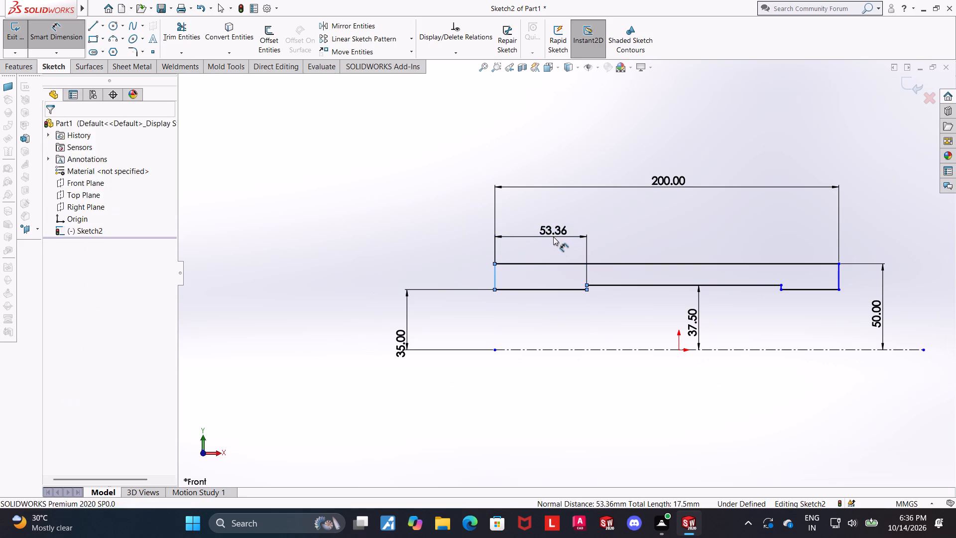
scroll(593, 285, "up", 1)
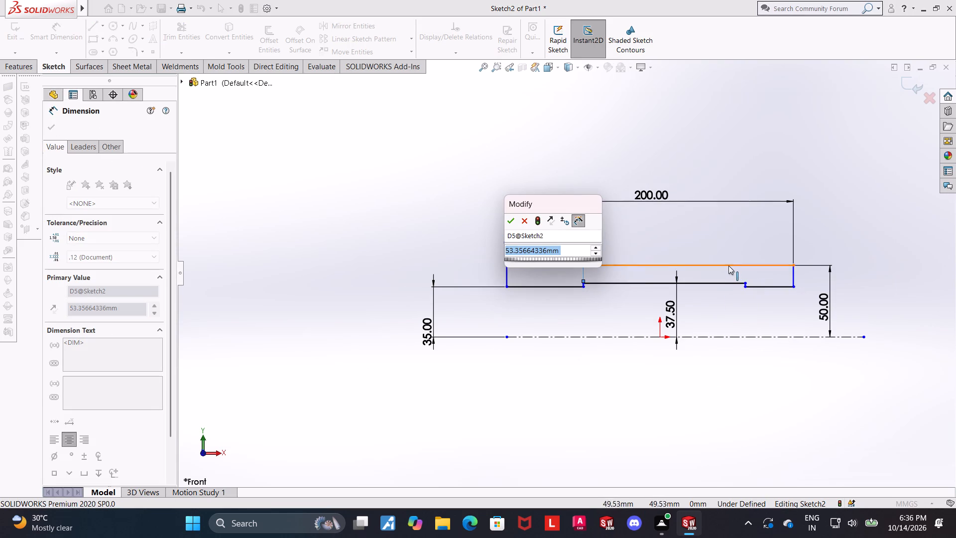
scroll(727, 266, "down", 1)
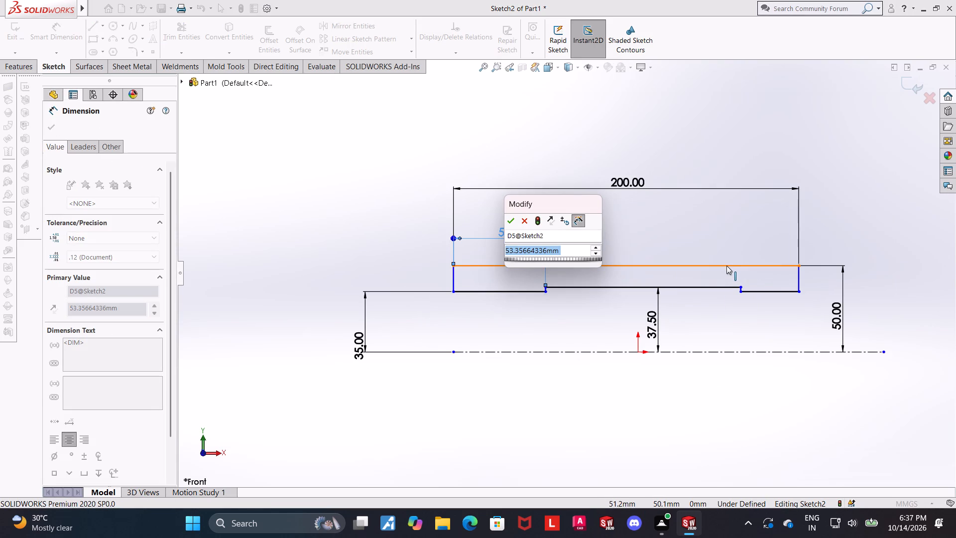
scroll(726, 266, "down", 1)
scroll(726, 266, "up", 1)
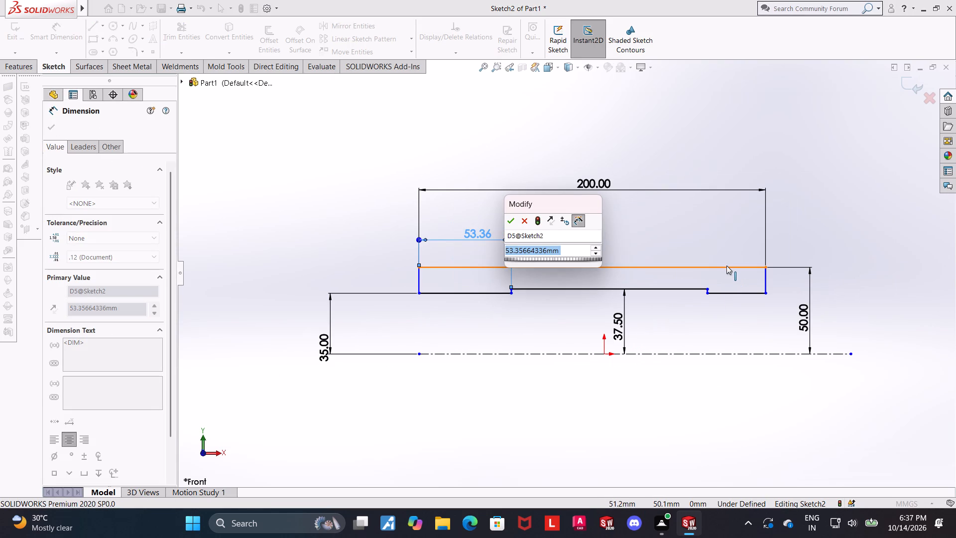
scroll(726, 266, "down", 1)
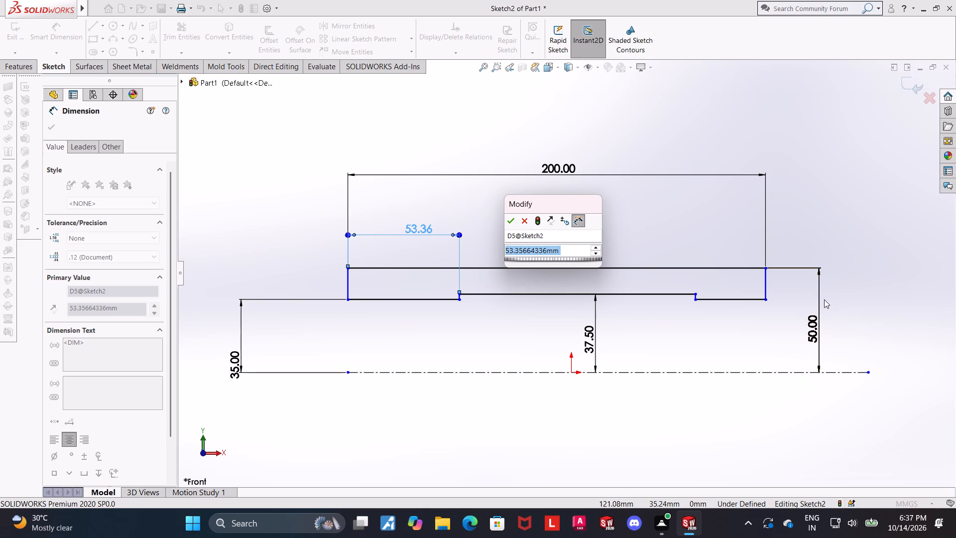
scroll(829, 301, "up", 1)
scroll(830, 301, "down", 1)
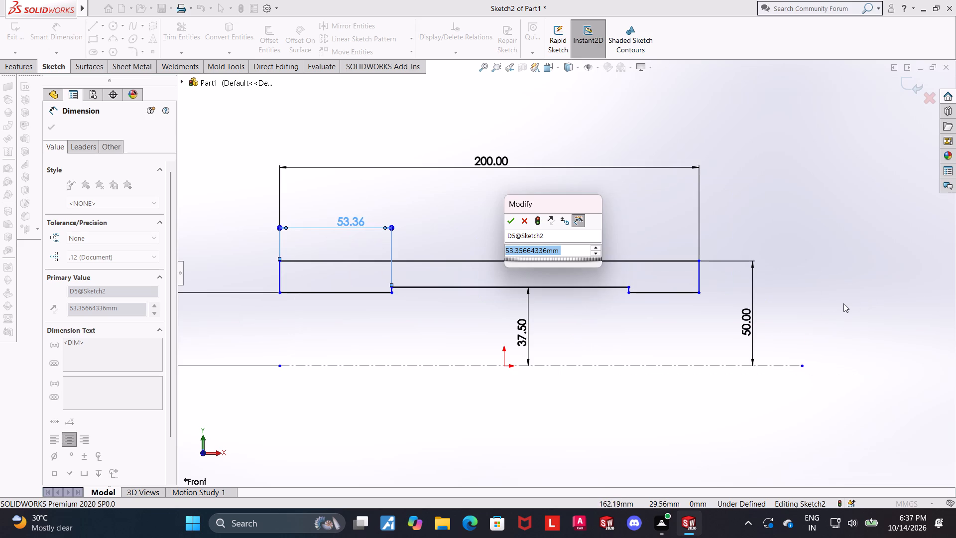
type("40")
key("Return")
key("Escape")
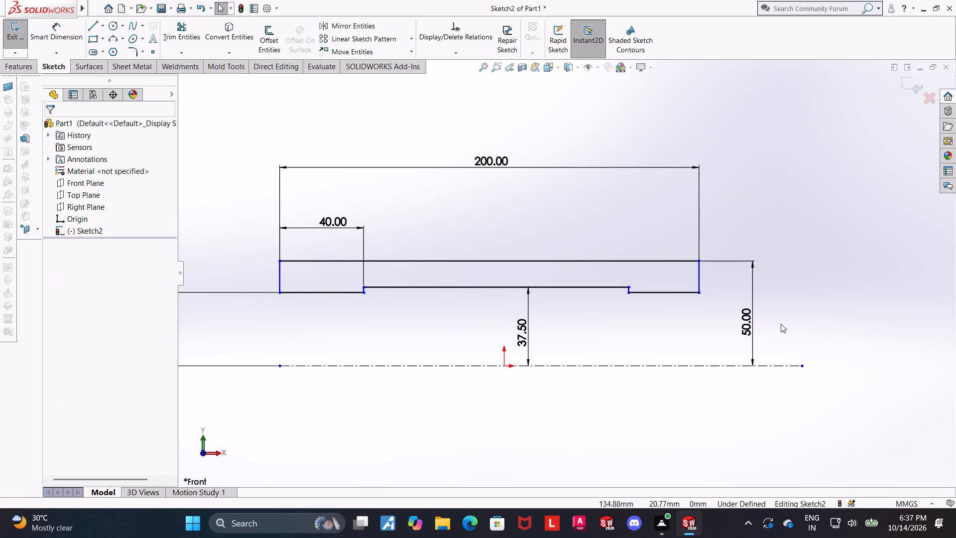
Dimension the distance from the recess's right vertical edge to the profile's right end line as 80 mm.
scroll(692, 321, "up", 1)
scroll(691, 313, "down", 1)
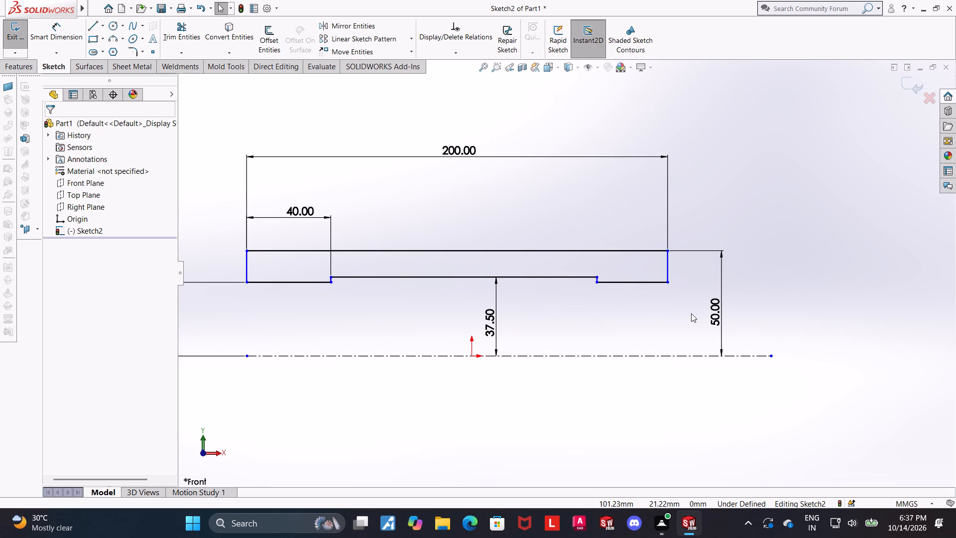
left_click(66, 29)
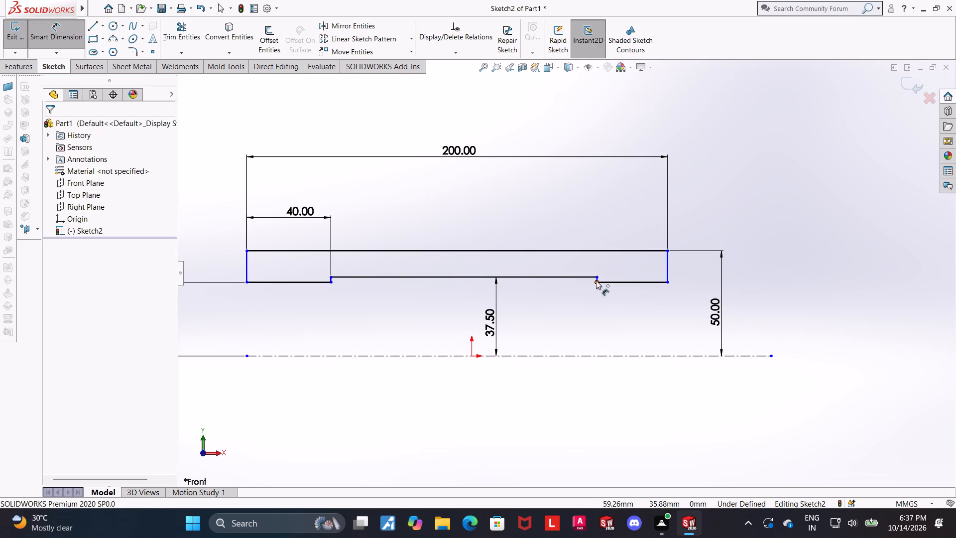
scroll(606, 288, "down", 4)
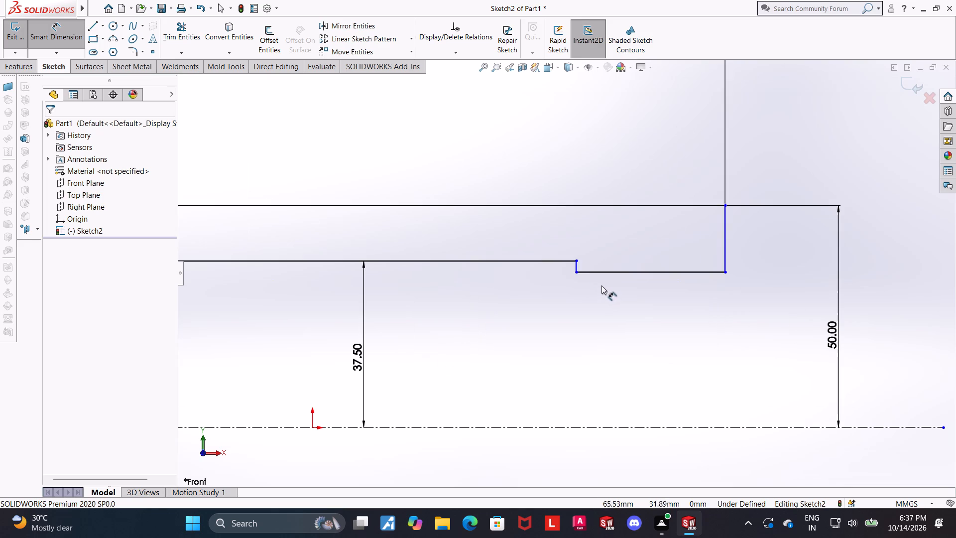
left_click(575, 266)
left_click(724, 250)
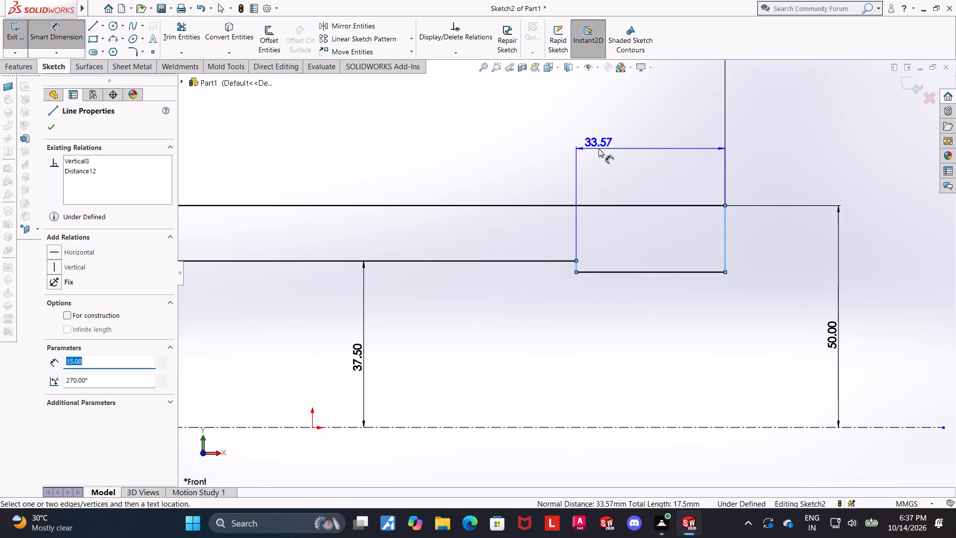
left_click(598, 149)
type("80")
key("Return")
key("Escape")
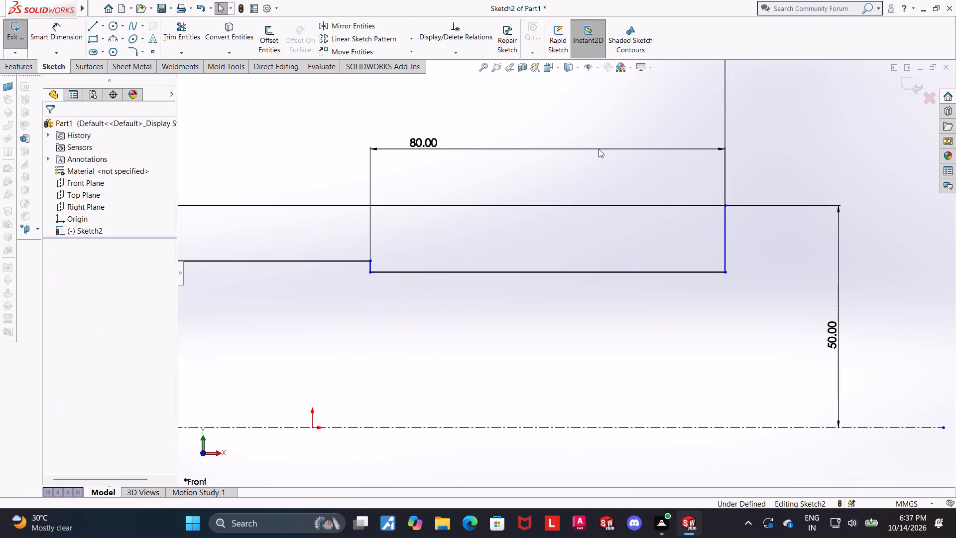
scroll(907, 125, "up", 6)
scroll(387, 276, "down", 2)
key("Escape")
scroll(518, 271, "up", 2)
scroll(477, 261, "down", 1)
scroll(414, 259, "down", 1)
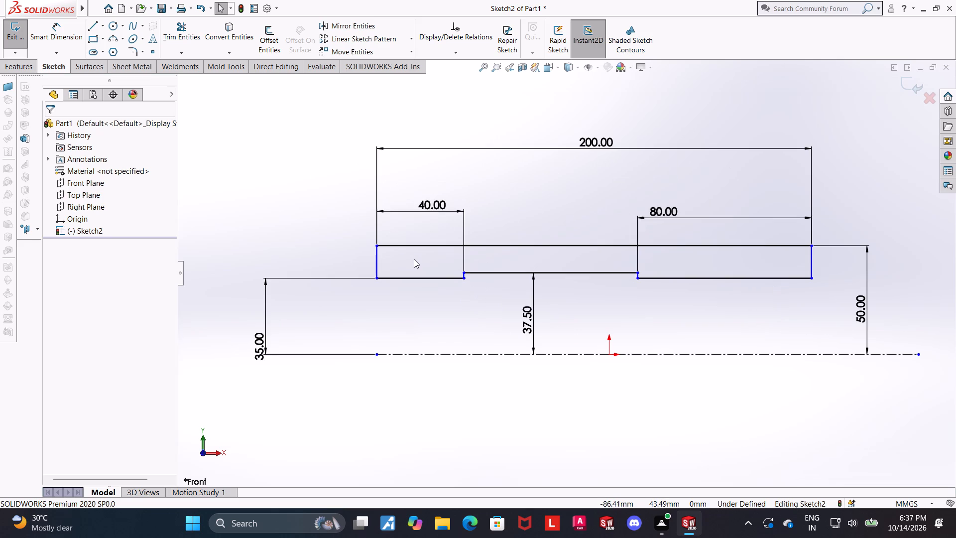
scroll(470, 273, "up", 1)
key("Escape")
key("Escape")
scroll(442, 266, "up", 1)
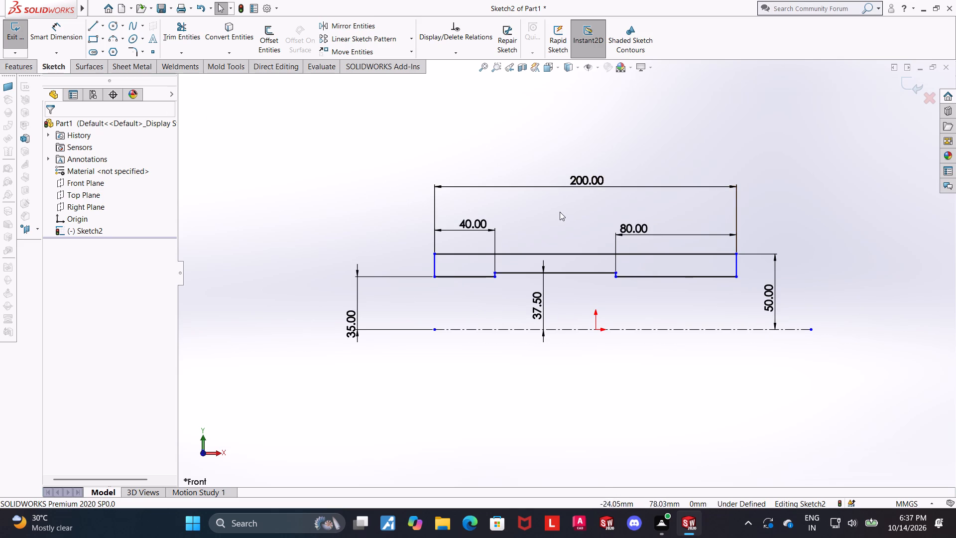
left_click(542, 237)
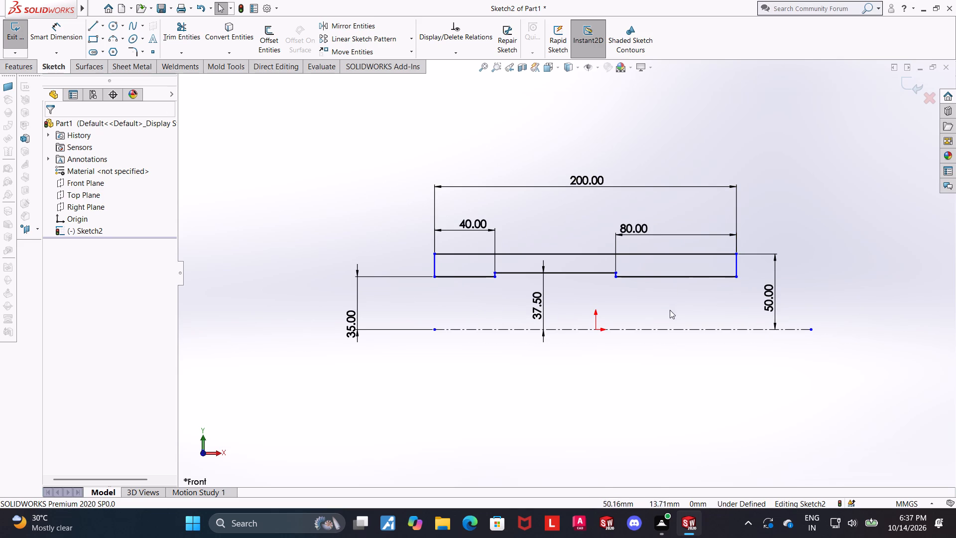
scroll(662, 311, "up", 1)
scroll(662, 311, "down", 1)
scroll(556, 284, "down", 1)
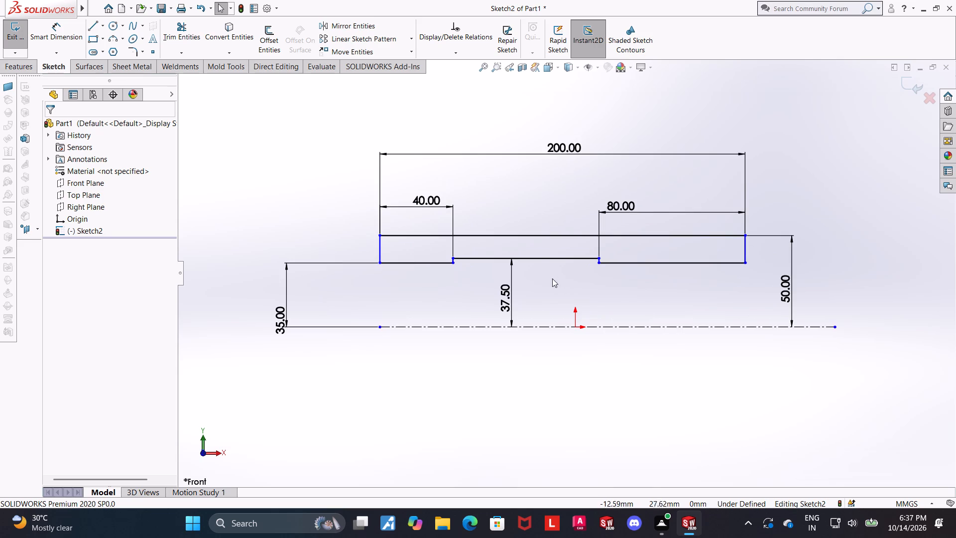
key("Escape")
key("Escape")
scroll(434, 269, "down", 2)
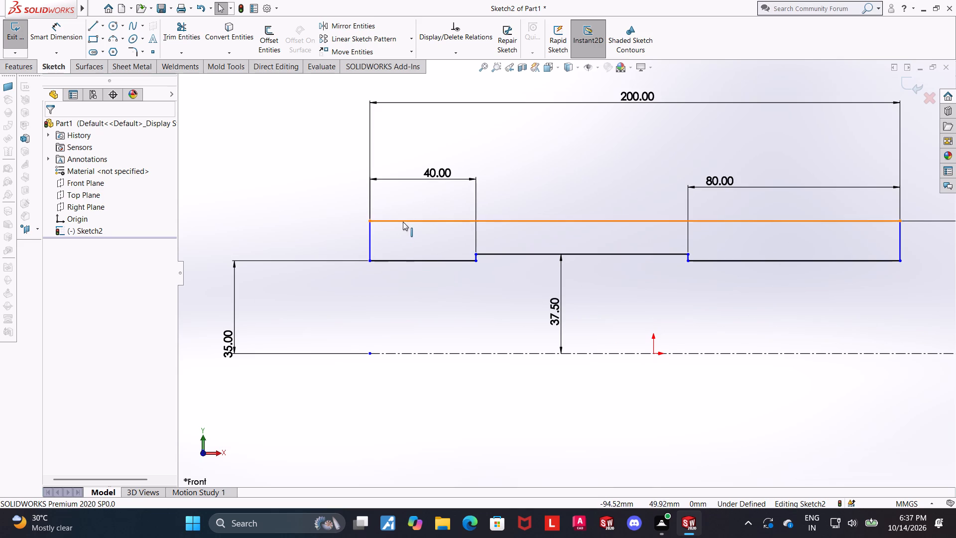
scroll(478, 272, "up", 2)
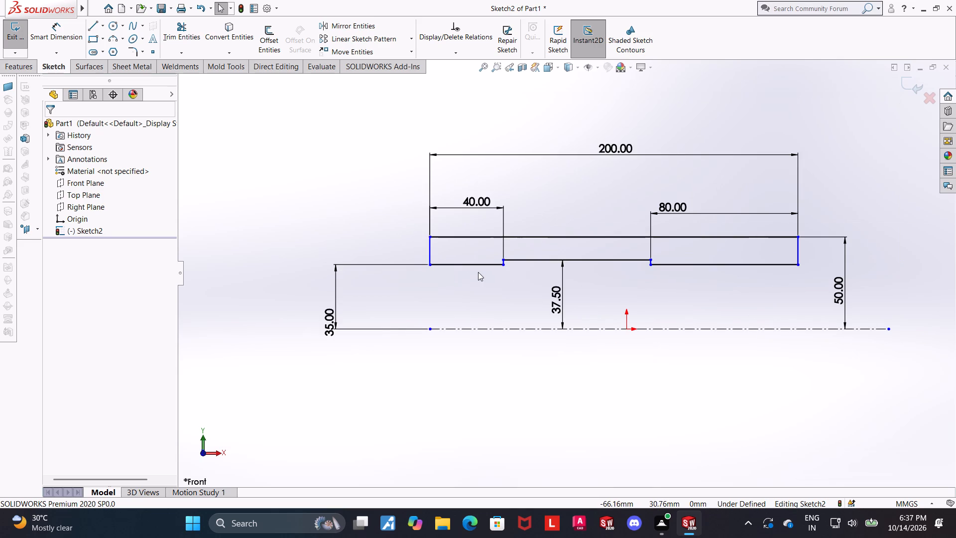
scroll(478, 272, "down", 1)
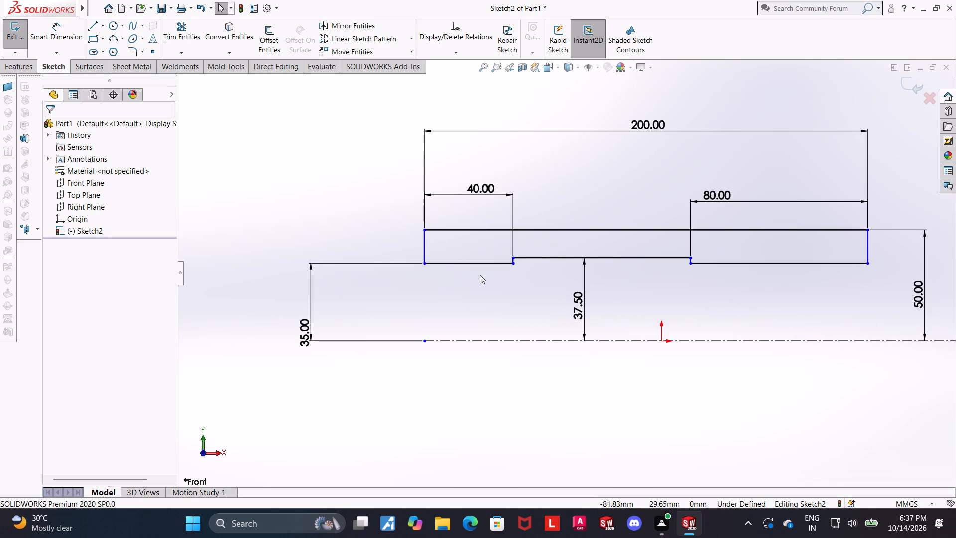
Examine the dimensioned recessed profile and its centerline to find what still lacks a constraint.
scroll(480, 275, "up", 1)
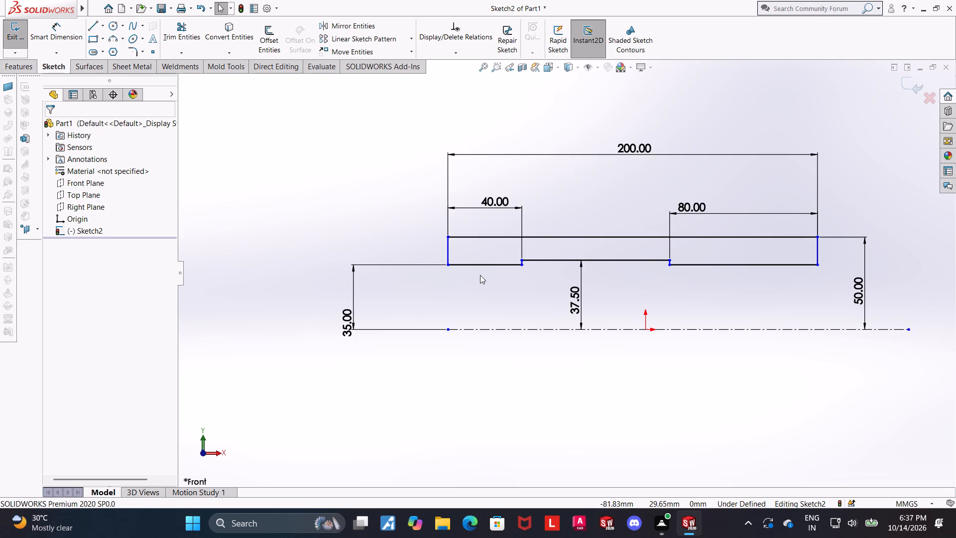
scroll(584, 260, "down", 1)
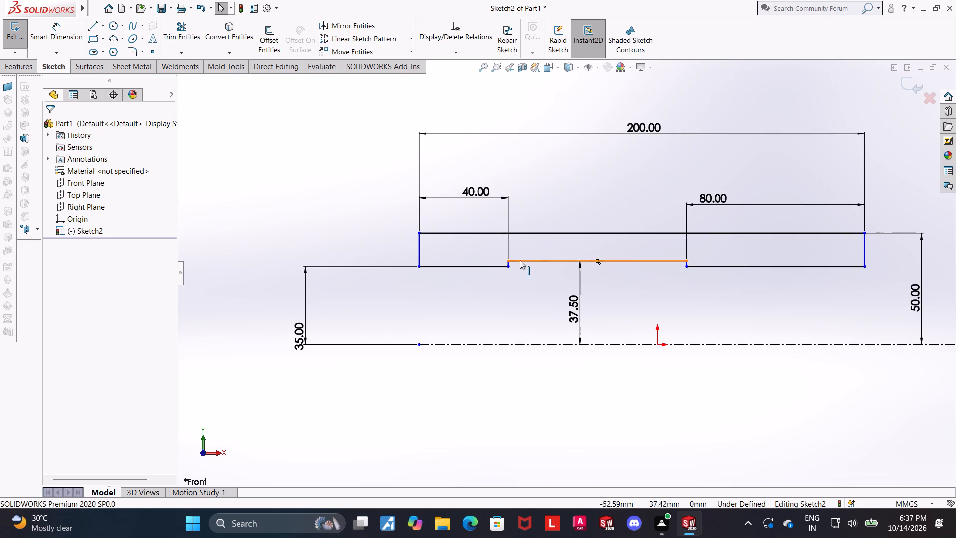
scroll(451, 326, "up", 1)
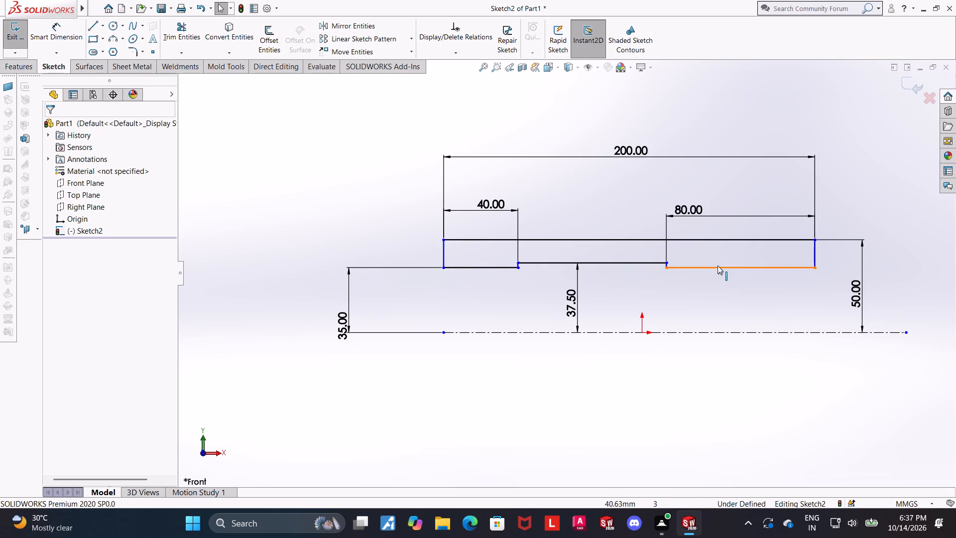
scroll(717, 266, "down", 1)
scroll(840, 266, "up", 1)
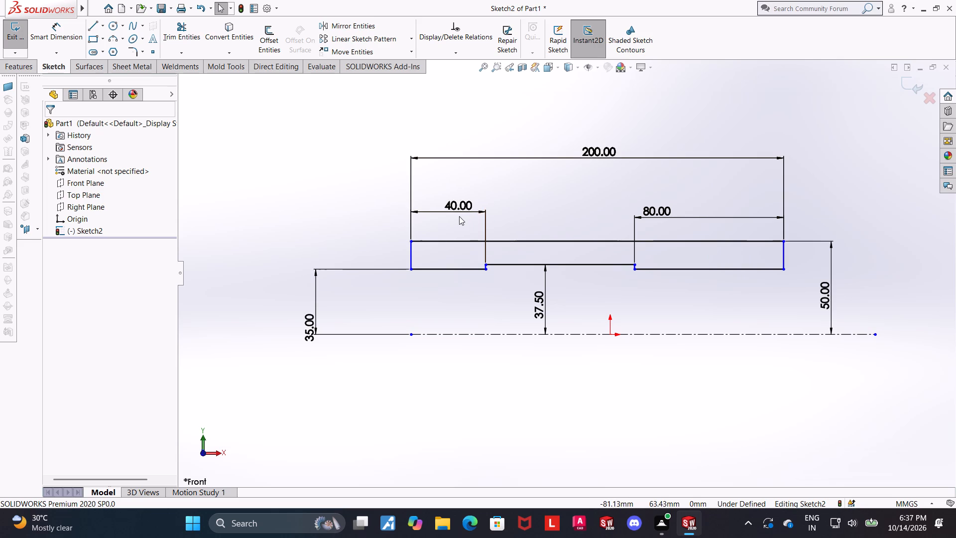
middle_click_drag(580, 249, 615, 278)
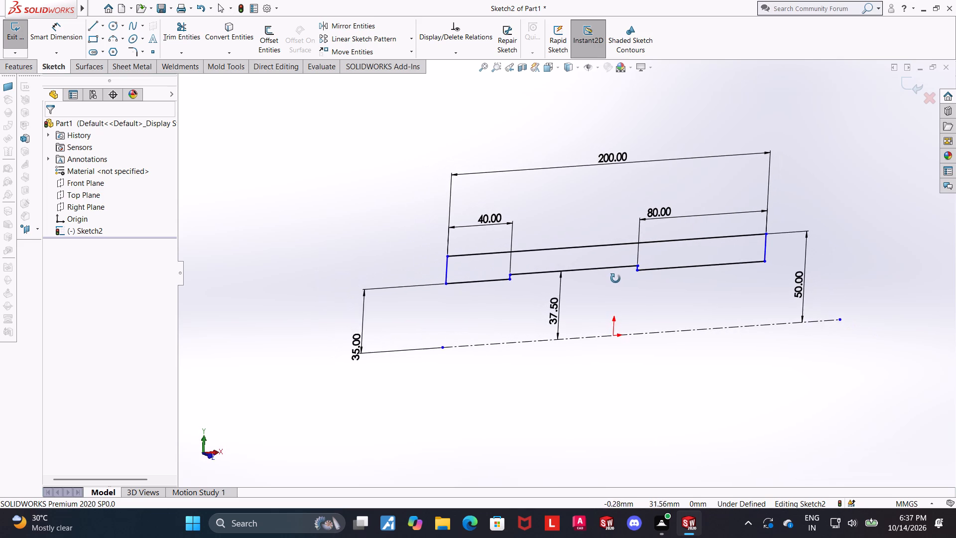
middle_click_drag(615, 278, 602, 316)
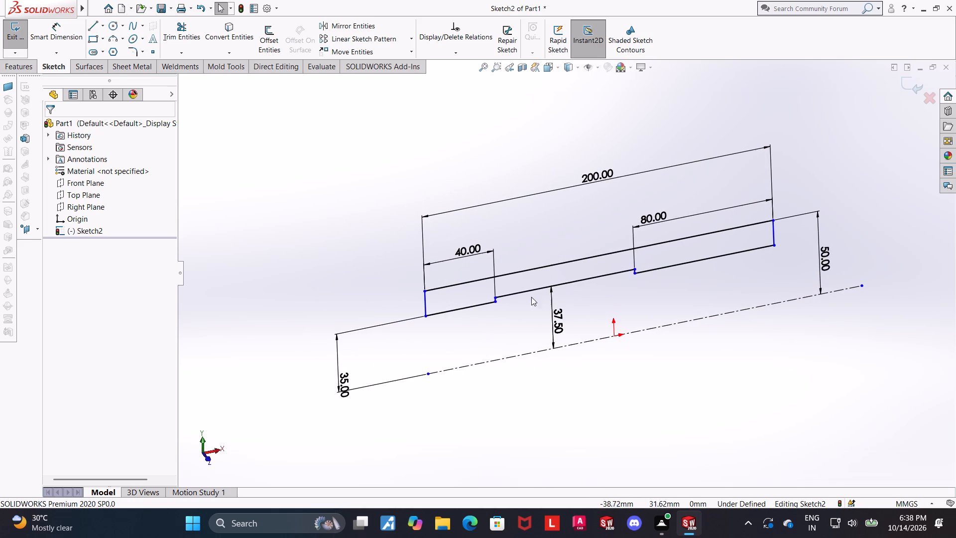
left_click(547, 70)
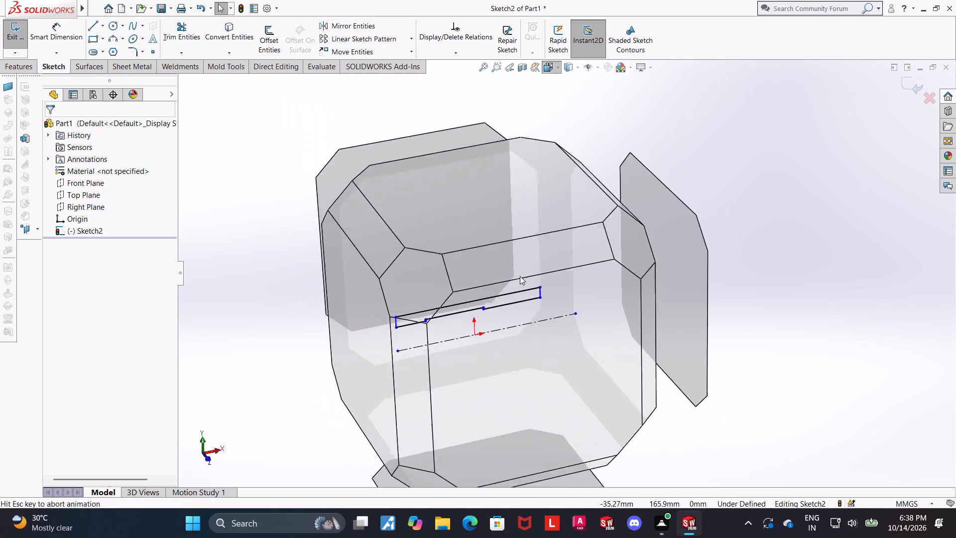
left_click(488, 330)
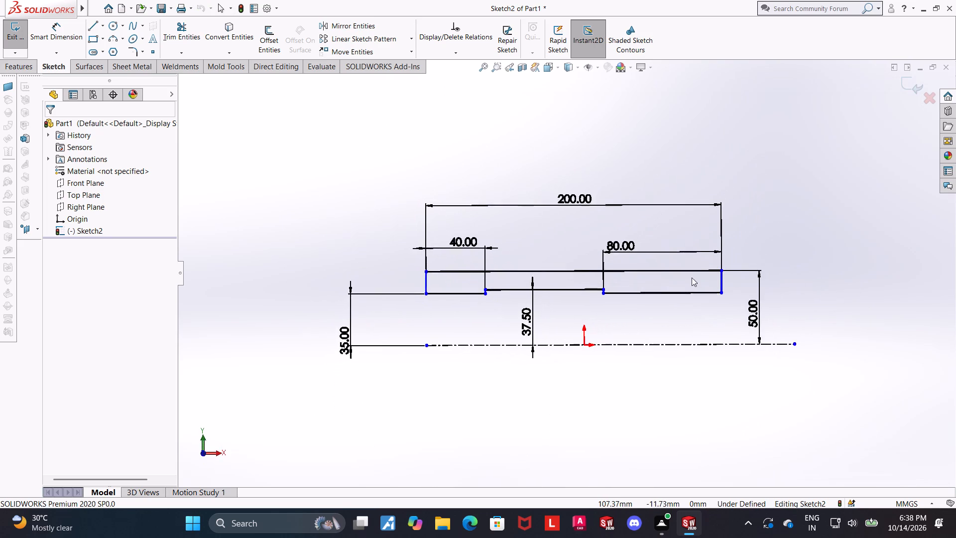
scroll(527, 266, "down", 1)
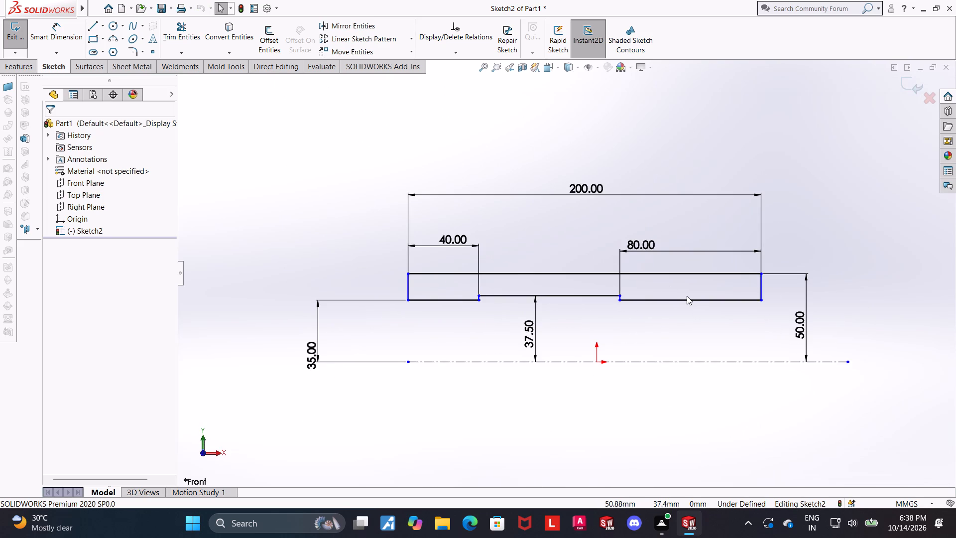
scroll(687, 296, "down", 1)
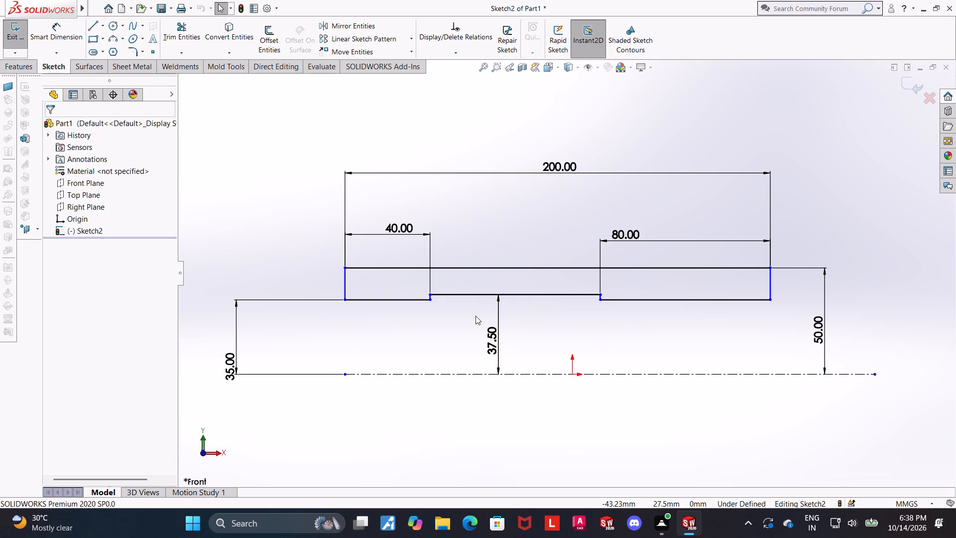
scroll(476, 316, "down", 1)
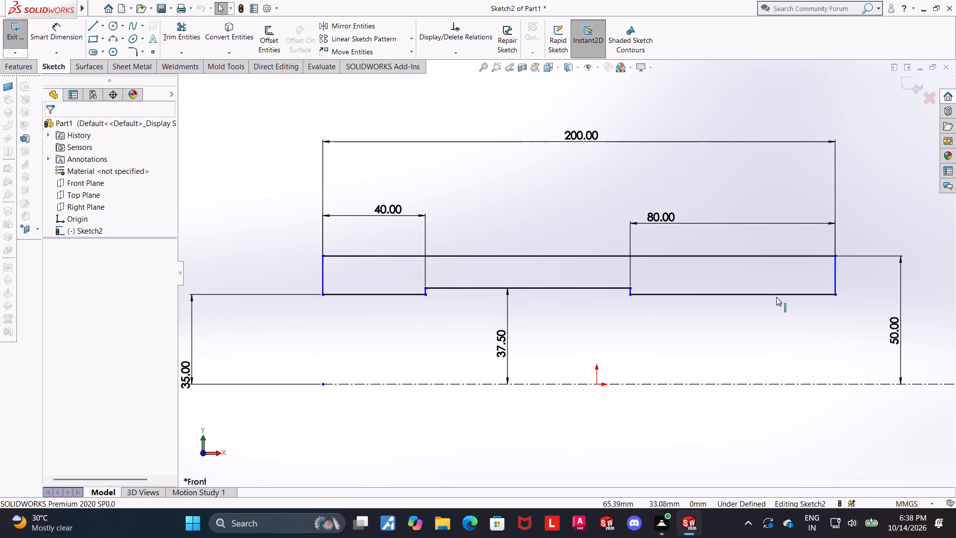
Add a Vertical relation between the profile's lower right endpoint and the origin, and exit the sketch.
left_click(835, 294, "ctrl")
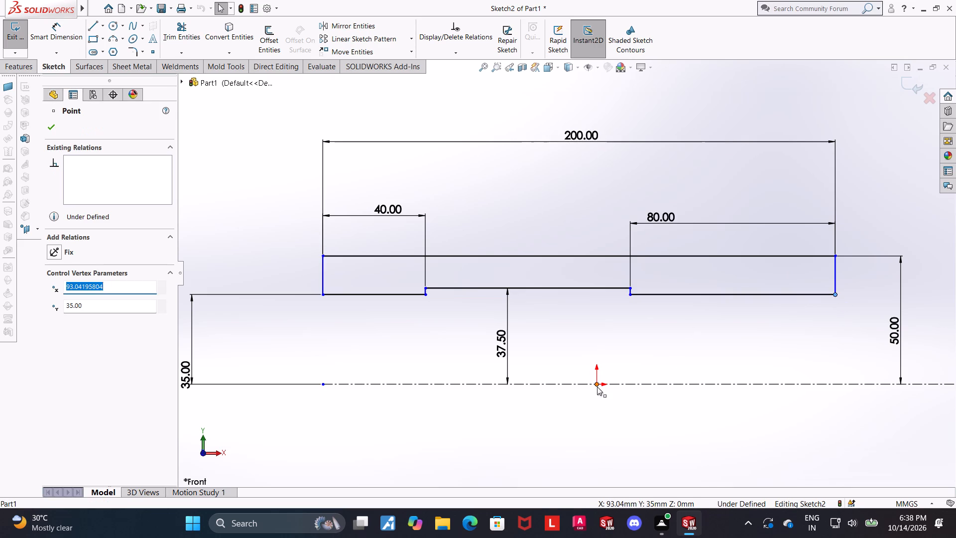
left_click(597, 387, "ctrl")
left_click(55, 319)
scroll(633, 290, "up", 4)
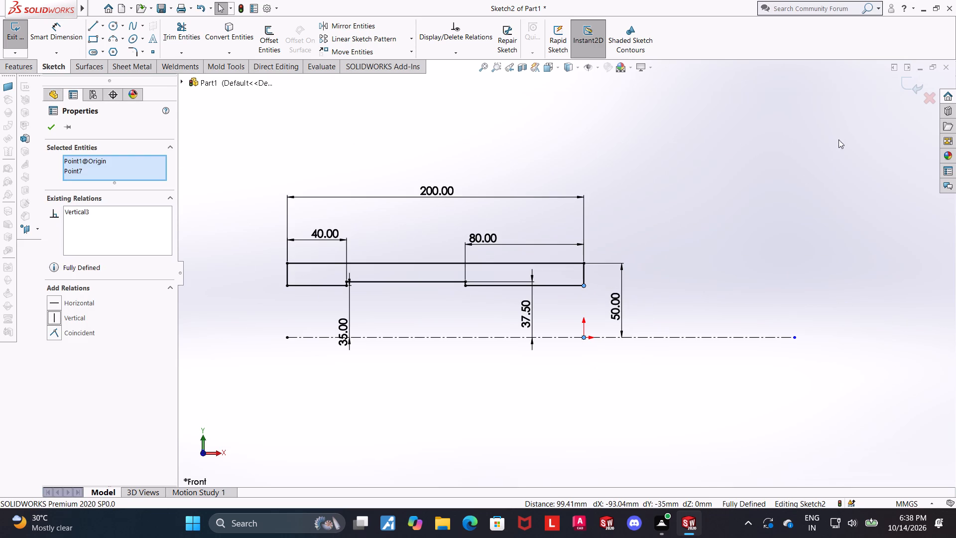
left_click(908, 78)
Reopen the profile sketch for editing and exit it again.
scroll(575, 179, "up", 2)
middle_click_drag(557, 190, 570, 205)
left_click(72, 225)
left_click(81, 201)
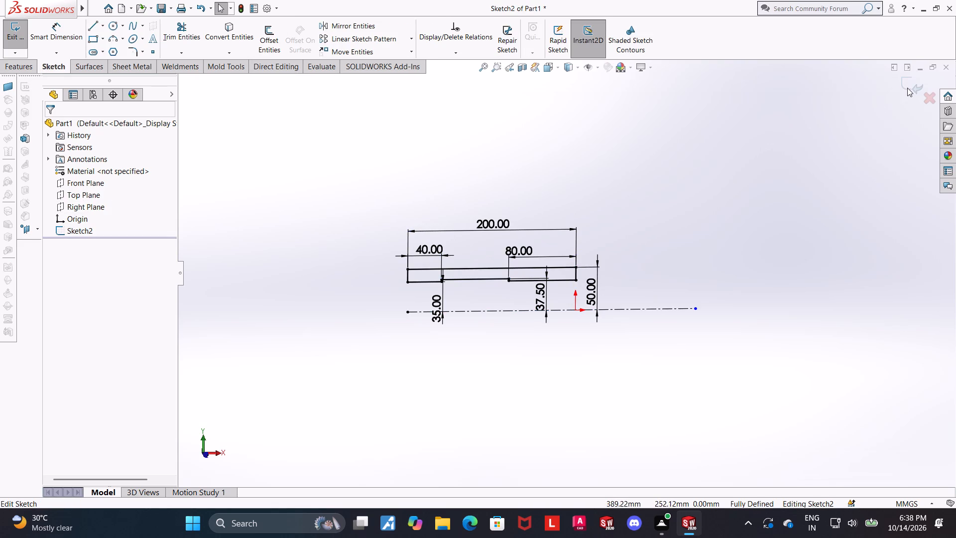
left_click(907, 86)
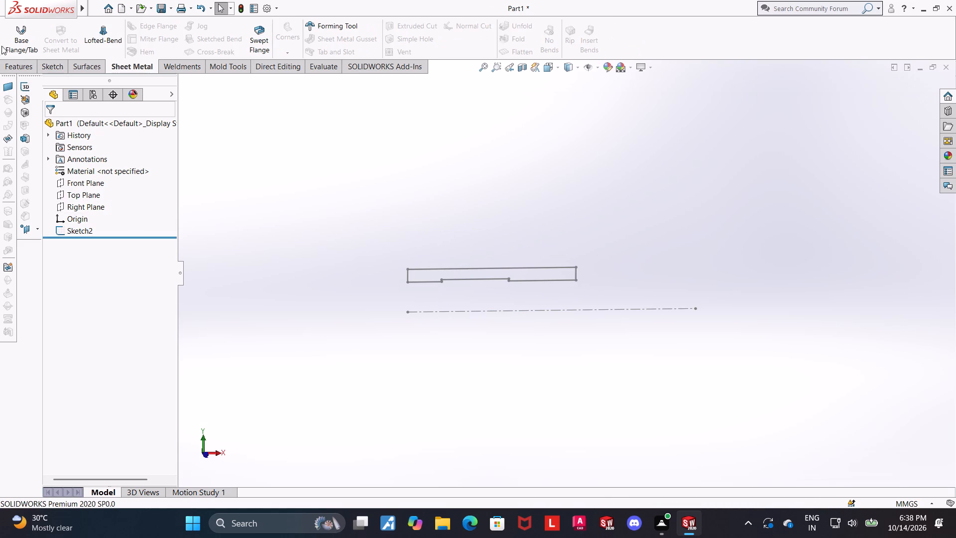
Revolve the recessed profile 360 degrees about the horizontal centerline with a Revolved Boss/Base.
left_click(14, 64)
left_click(58, 43)
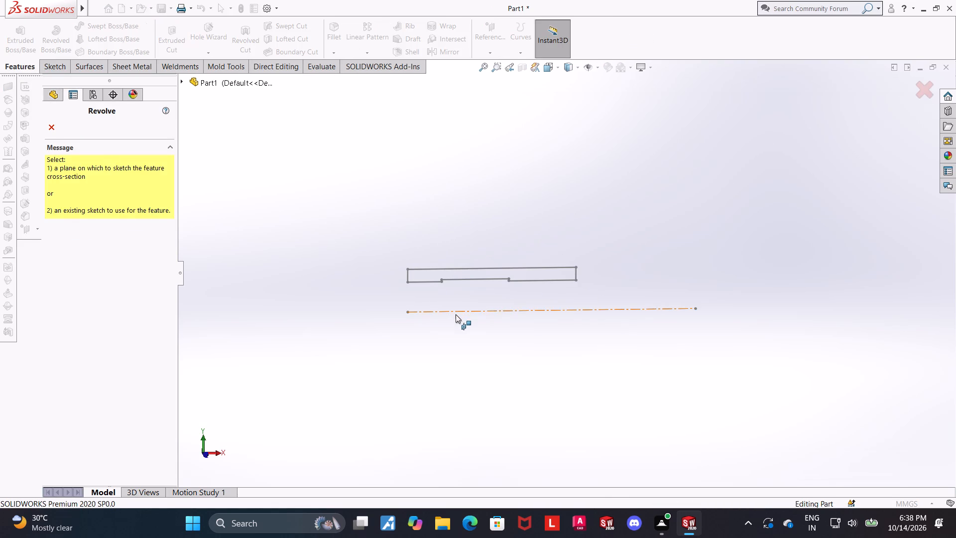
left_click(456, 314)
left_click(47, 132)
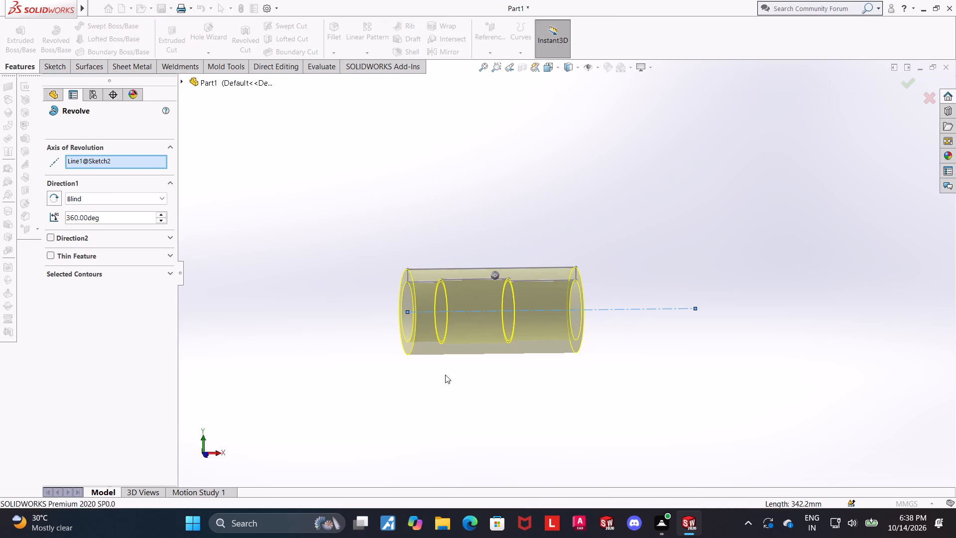
left_click(445, 375)
Show the revolved part from the front in a section view cut at the Front Plane.
left_click(547, 67)
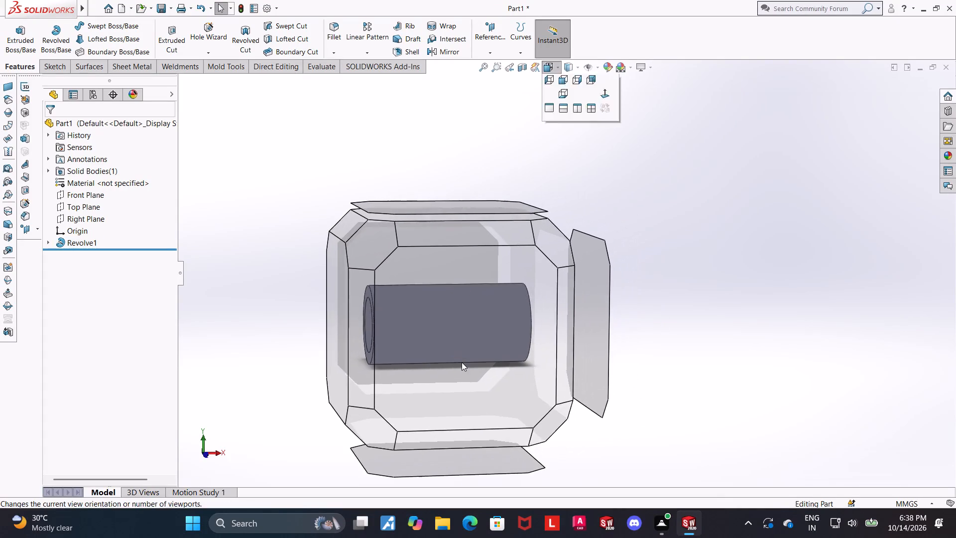
left_click(462, 362)
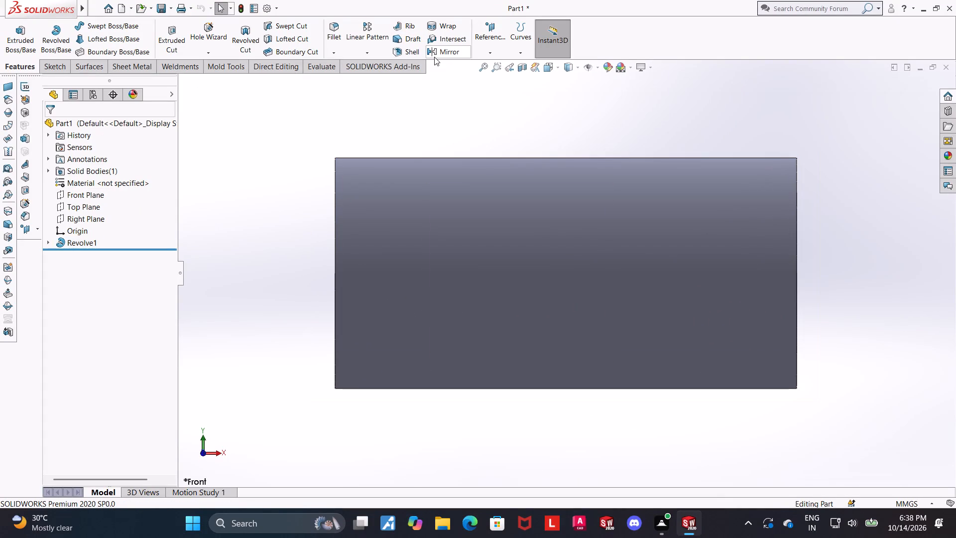
left_click(523, 67)
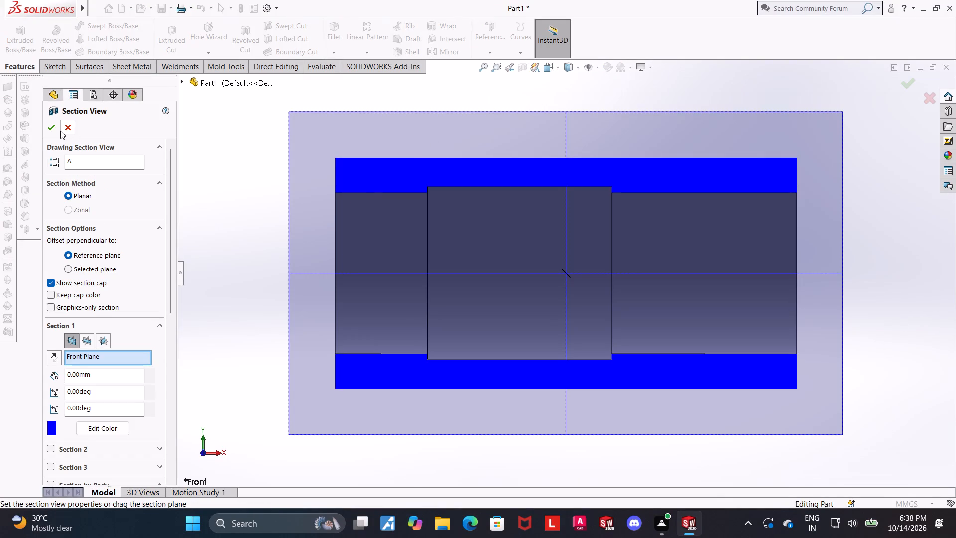
left_click(56, 131)
Fillet the two circular inner corner edges at the ends of the bore's recess with a 5 mm radius.
scroll(730, 297, "up", 3)
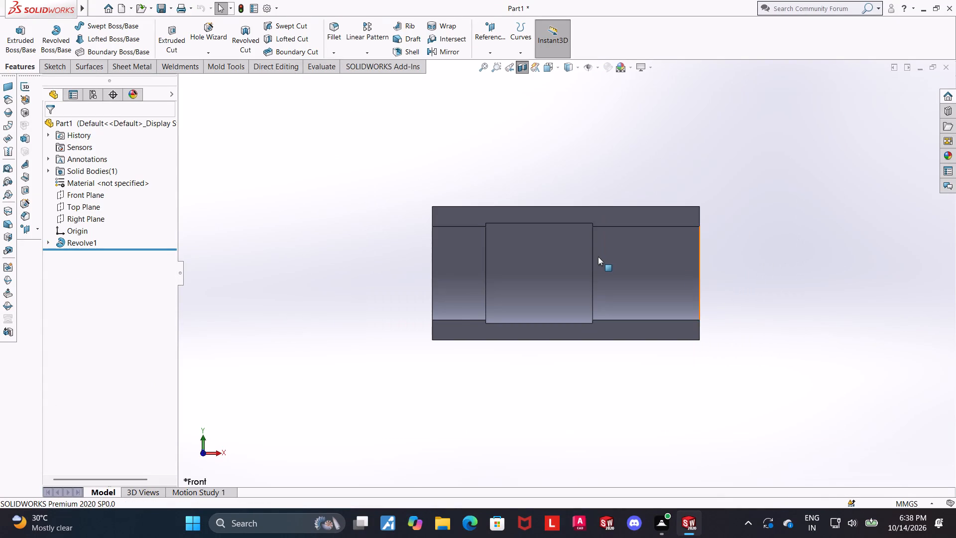
scroll(597, 257, "down", 2)
scroll(524, 242, "down", 3)
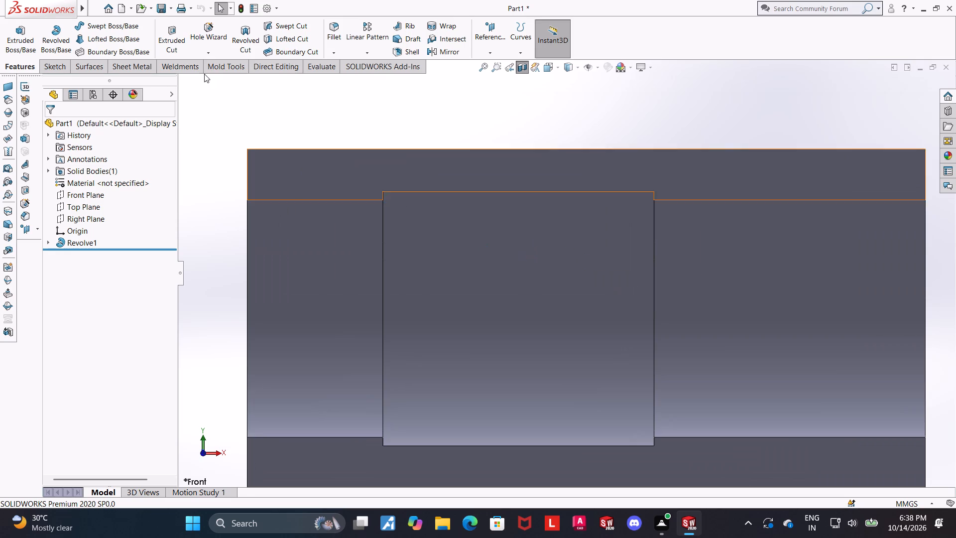
left_click(335, 29)
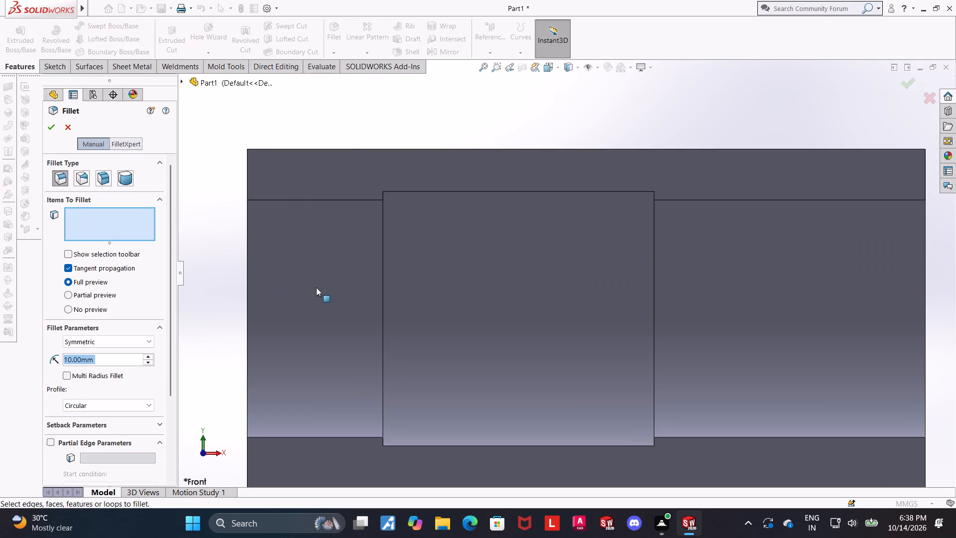
key("5")
key("Return")
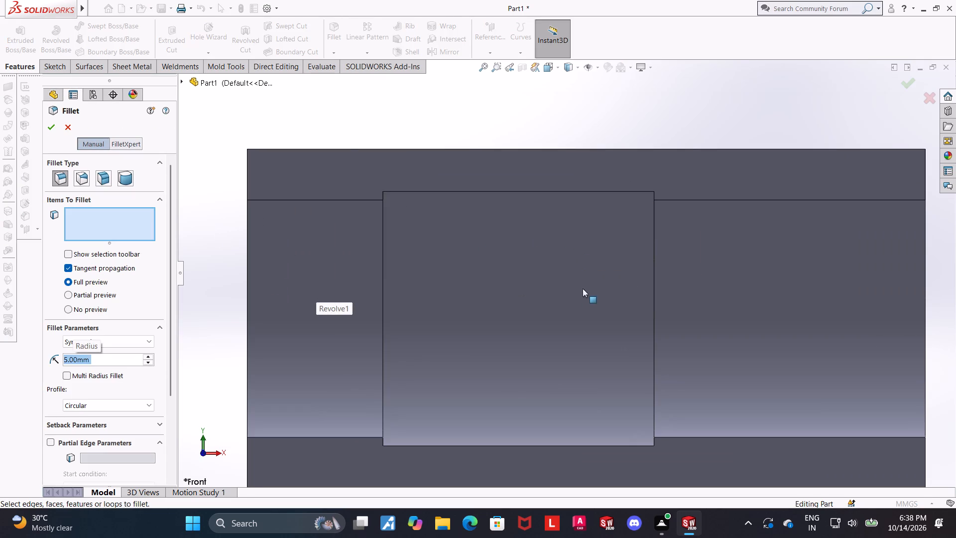
middle_click_drag(581, 288, 564, 284)
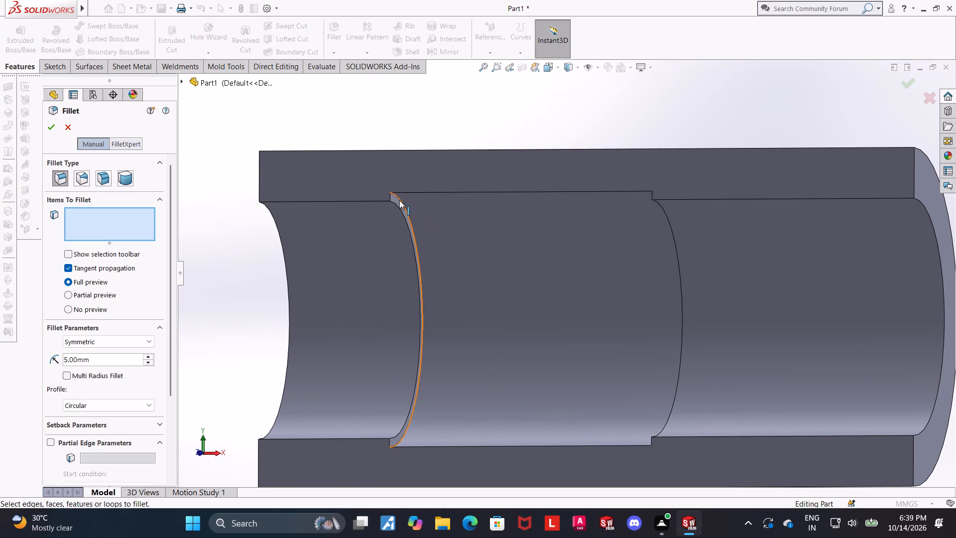
left_click(399, 200)
middle_click_drag(692, 278, 726, 290)
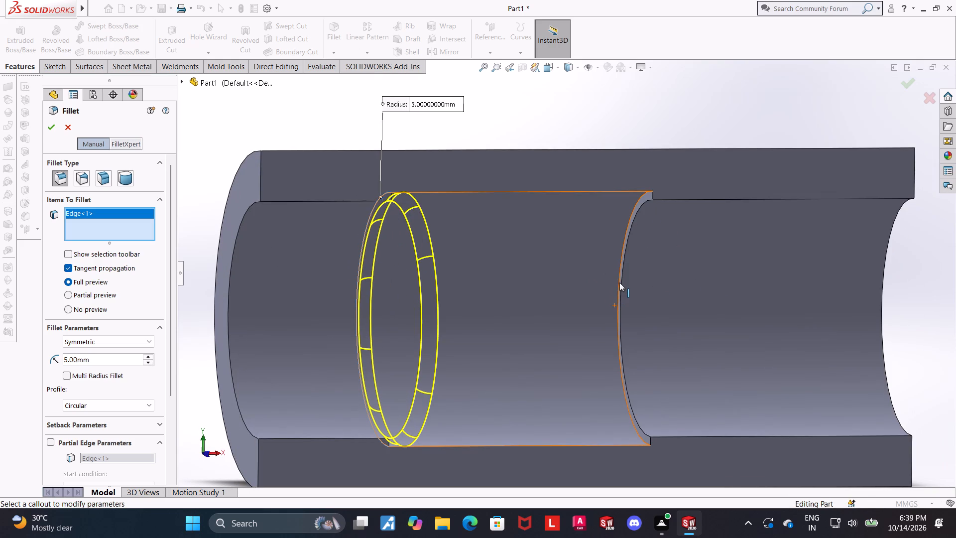
left_click(619, 282)
middle_click_drag(602, 291, 586, 295)
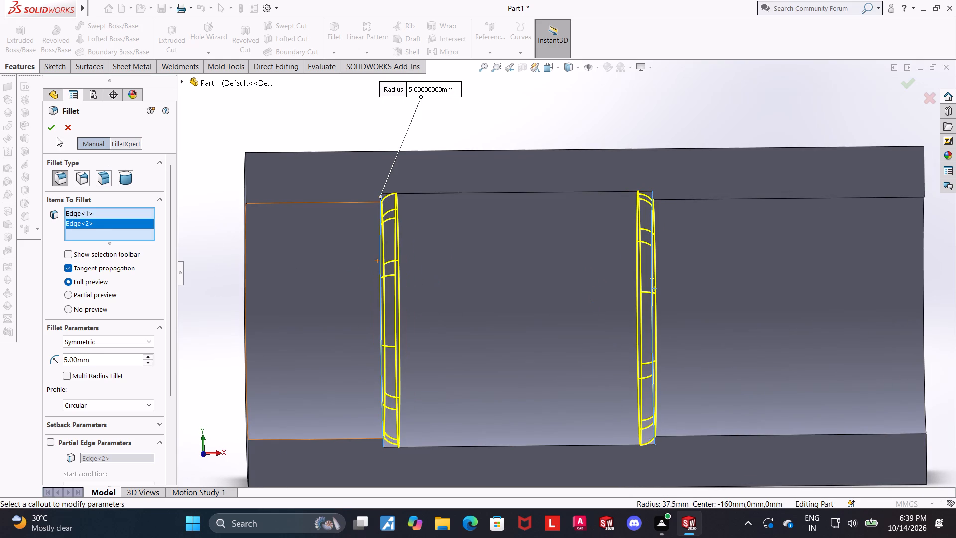
left_click(51, 127)
scroll(502, 294, "up", 3)
left_click(332, 279)
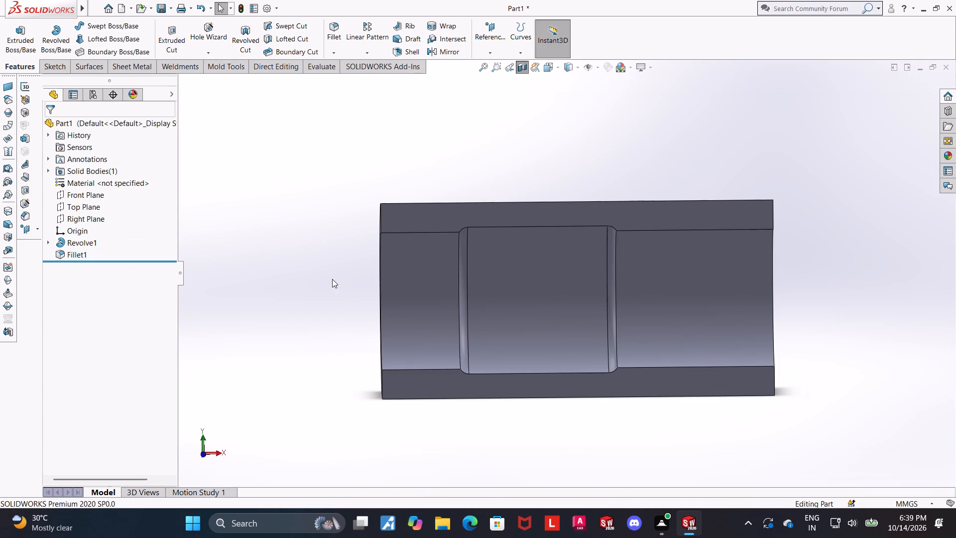
Inspect the filleted recess in the sectioned part, and turn off the section view.
middle_click_drag(523, 300, 523, 326)
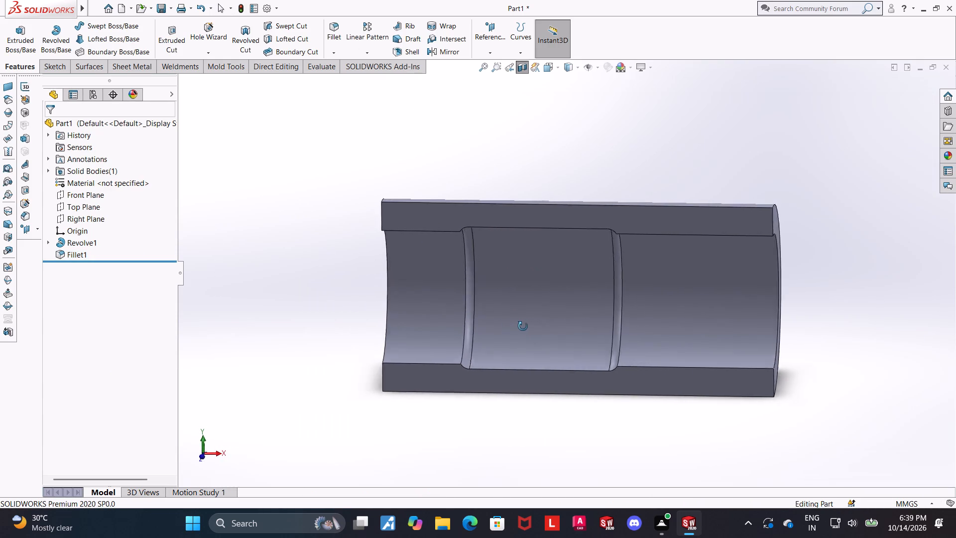
middle_click_drag(523, 326, 525, 320)
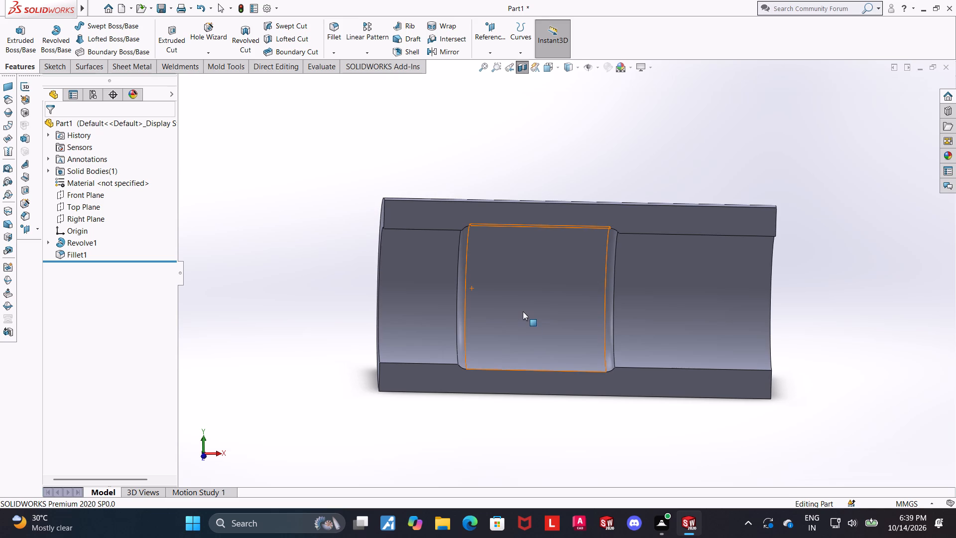
left_click(768, 151)
middle_click(765, 151)
scroll(762, 150, "up", 1)
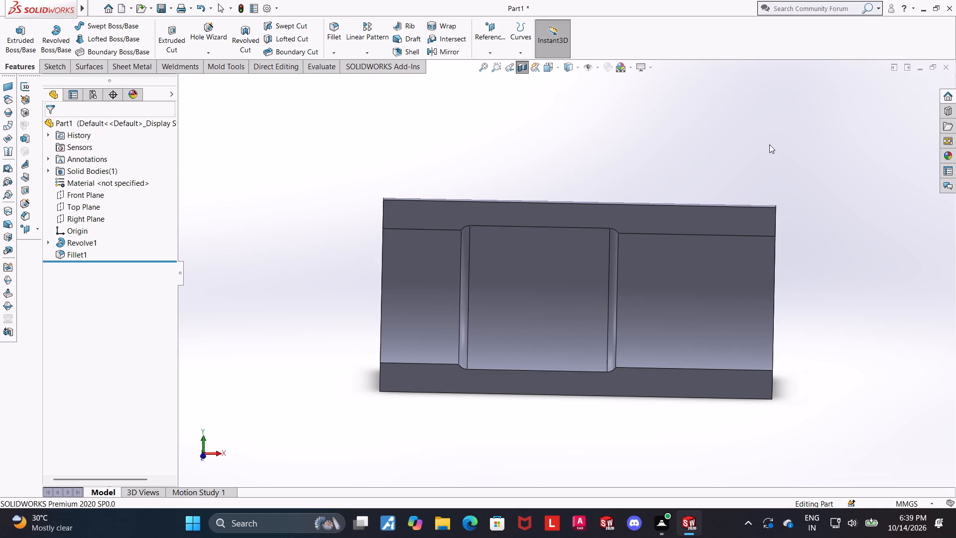
left_click(522, 66)
Examine the complete hollow cylinder's outside, end faces and bore, including the filleted recess.
middle_click_drag(536, 213, 515, 233)
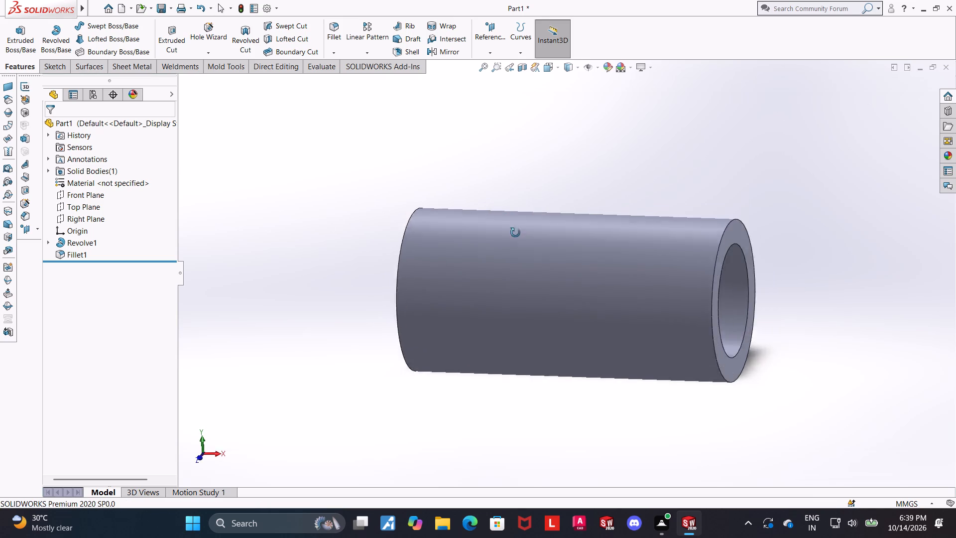
middle_click_drag(515, 233, 456, 254)
scroll(458, 255, "up", 1)
scroll(598, 322, "down", 8)
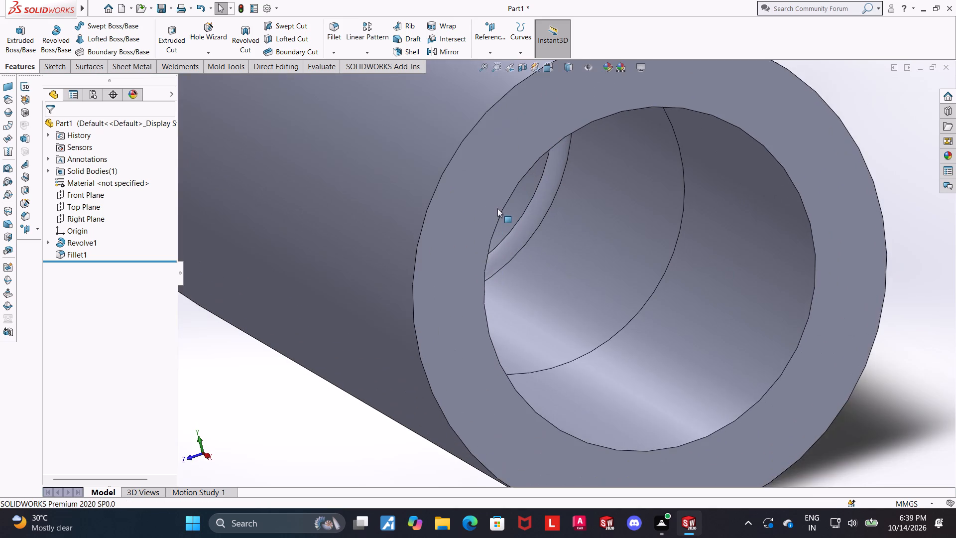
scroll(531, 238, "down", 3)
middle_click_drag(539, 252, 509, 286)
scroll(508, 286, "up", 4)
scroll(360, 302, "up", 6)
scroll(483, 309, "down", 3)
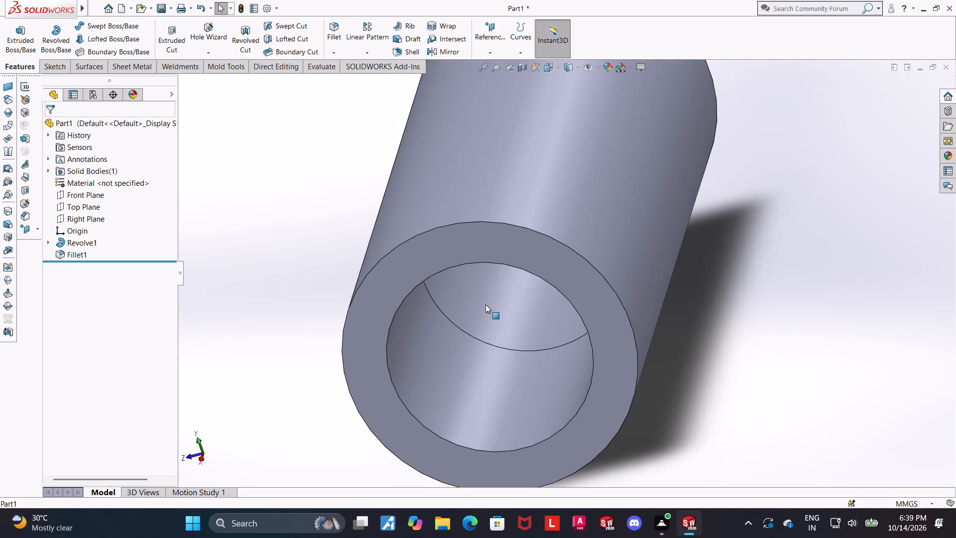
scroll(485, 304, "down", 1)
middle_click_drag(485, 303, 645, 235)
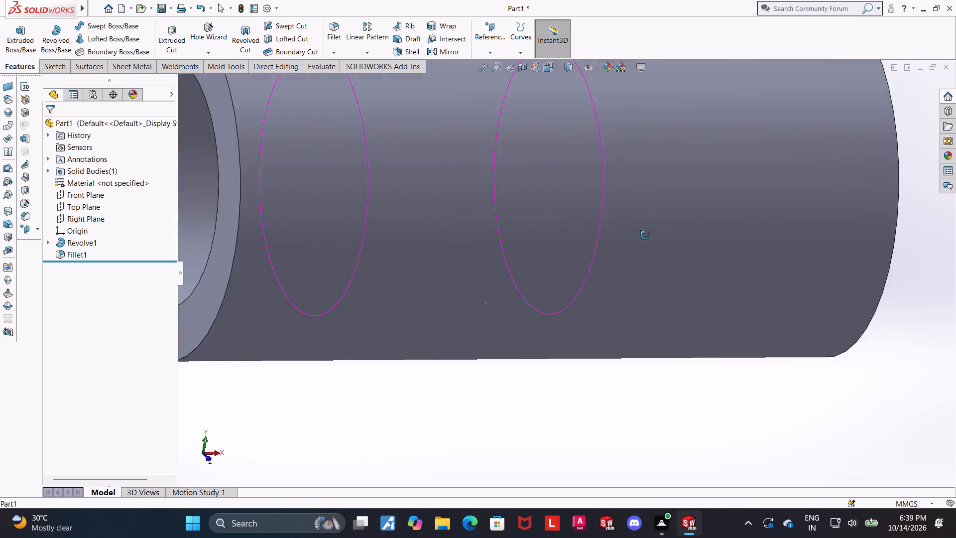
Examine the finished hollow cylinder in isometric, front and rotated views, looking at its outside and bore.
middle_click_drag(645, 235, 682, 244)
scroll(682, 247, "up", 4)
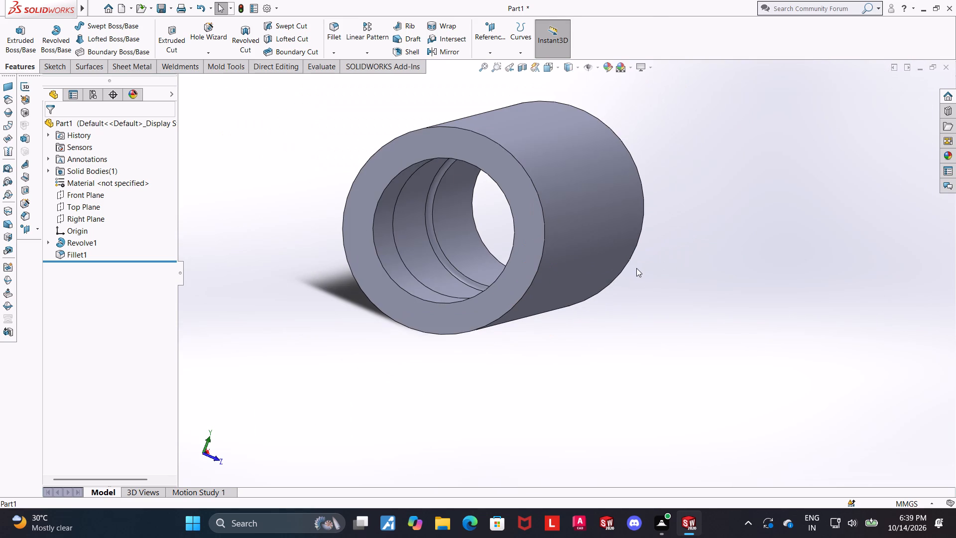
key("ctrl+7")
scroll(559, 337, "up", 3)
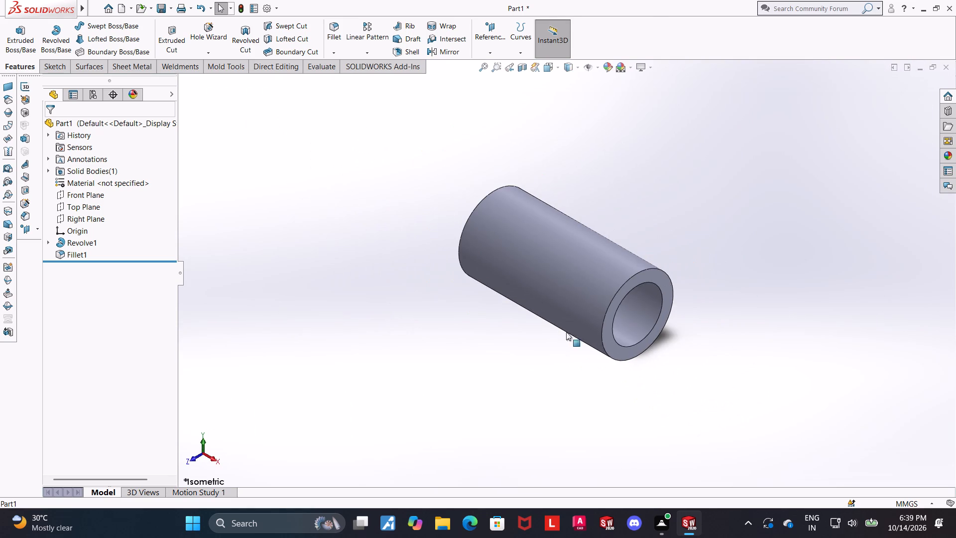
middle_click_drag(579, 333, 638, 270)
left_click(546, 71)
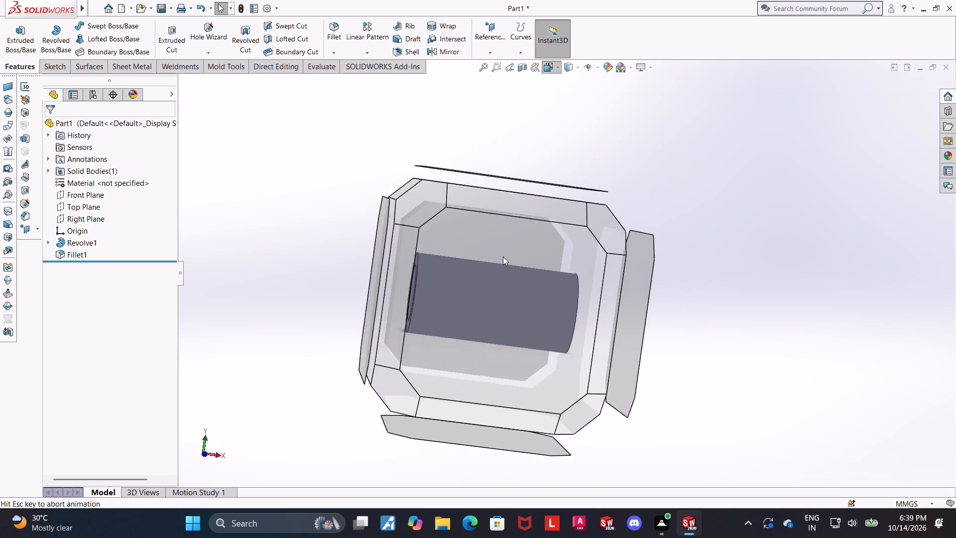
left_click(466, 285)
scroll(746, 265, "up", 3)
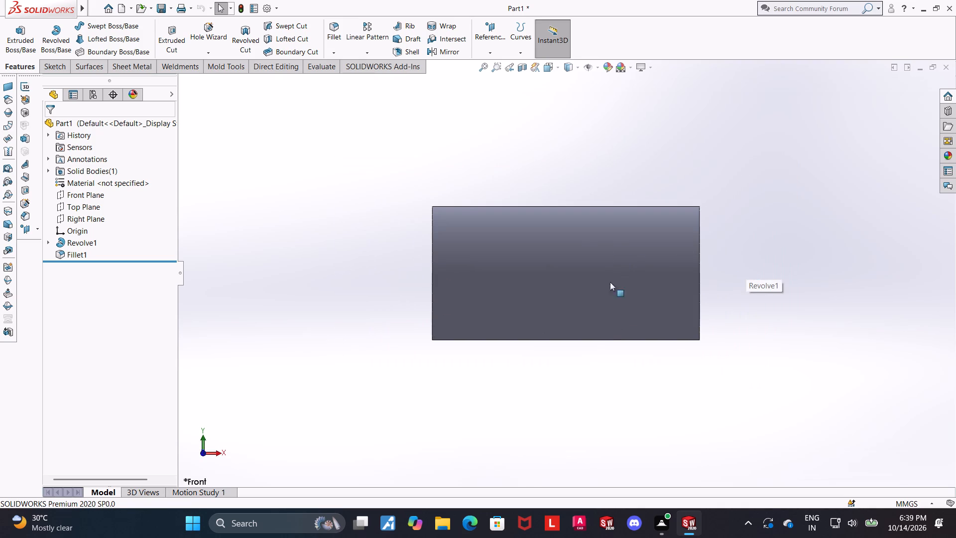
middle_click_drag(546, 354, 622, 372)
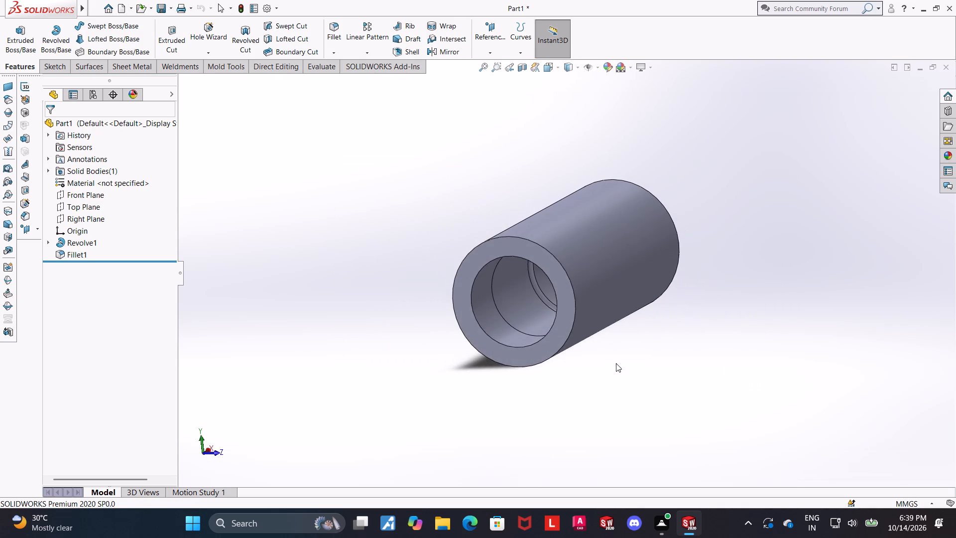
scroll(562, 188, "up", 2)
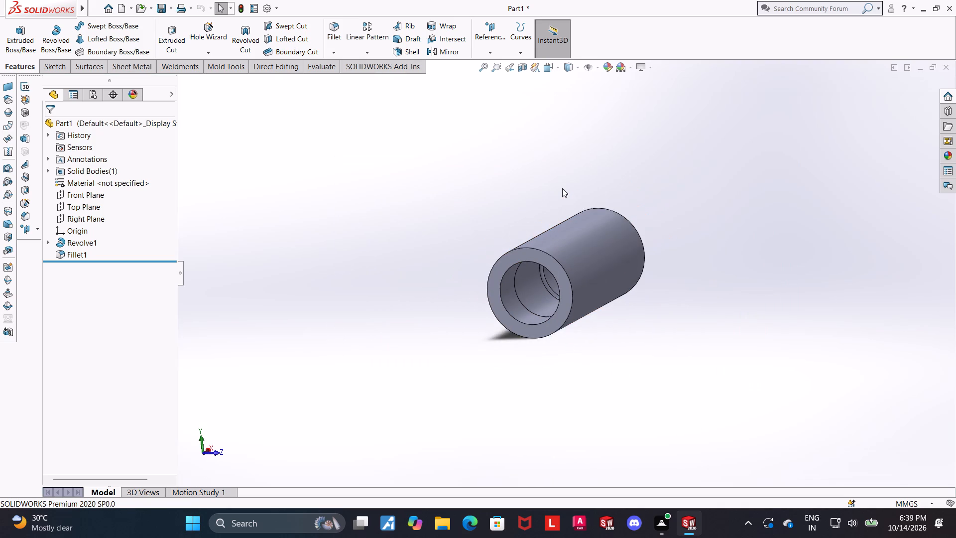
scroll(562, 188, "down", 2)
Open a new sketch on the cylinder's annular end face and view it face-on.
left_click(532, 298)
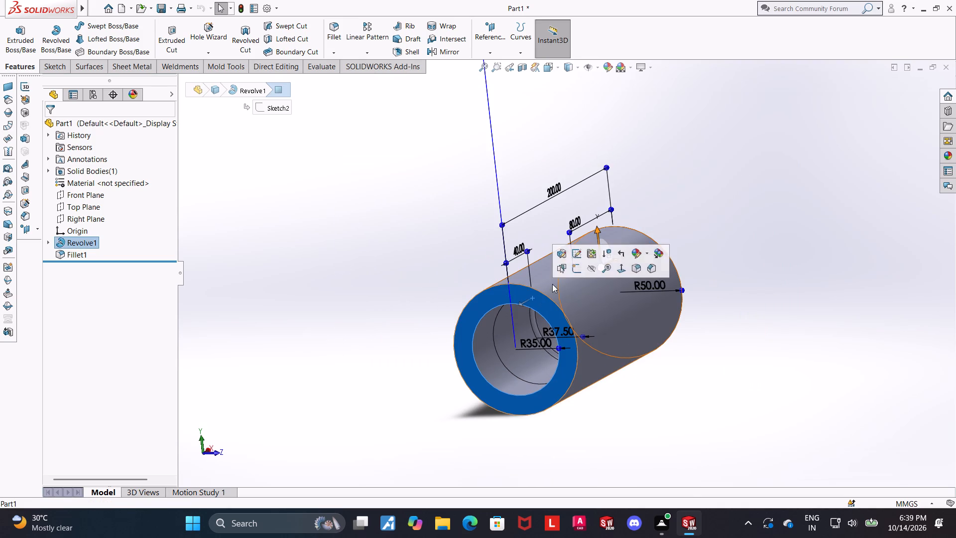
left_click(576, 269)
left_click(103, 270)
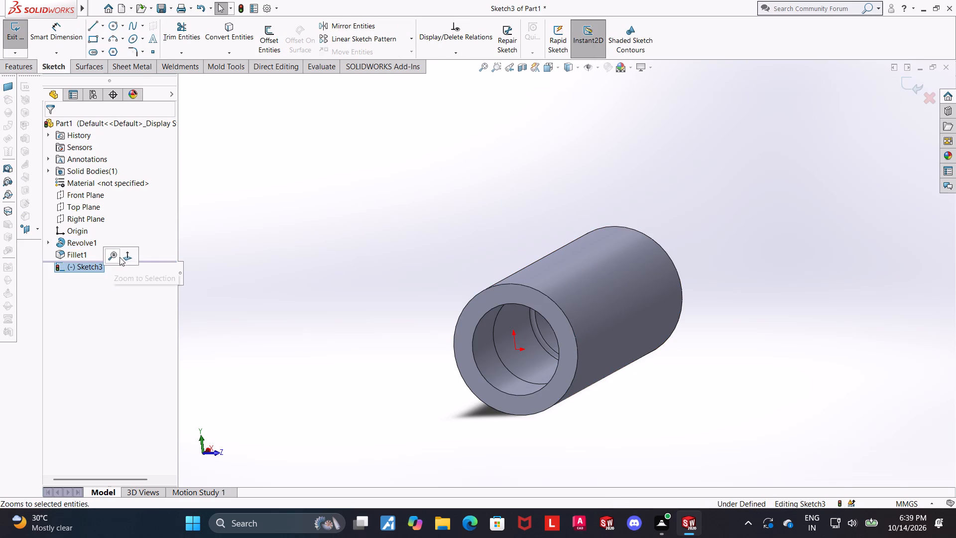
left_click(124, 257)
scroll(544, 272, "up", 6)
scroll(644, 244, "up", 4)
scroll(602, 216, "down", 3)
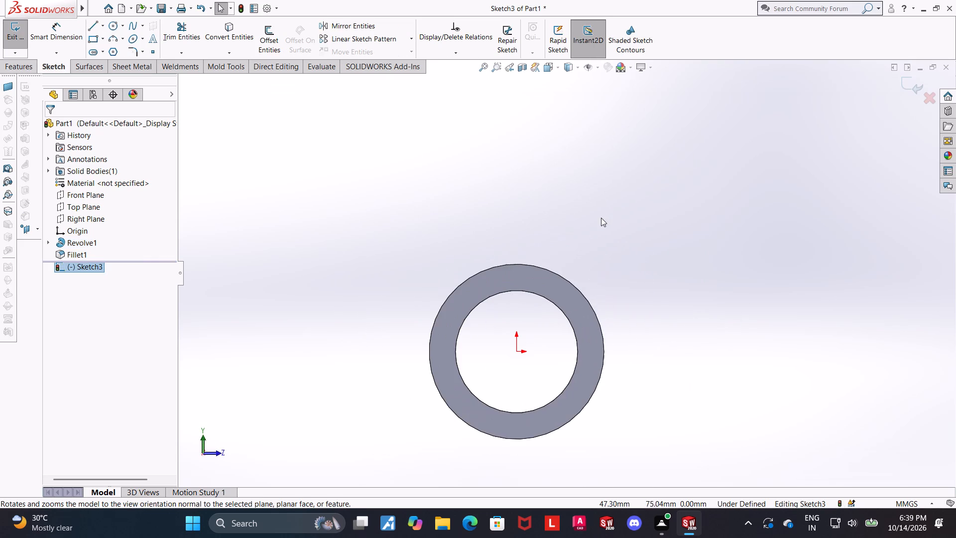
scroll(601, 218, "down", 1)
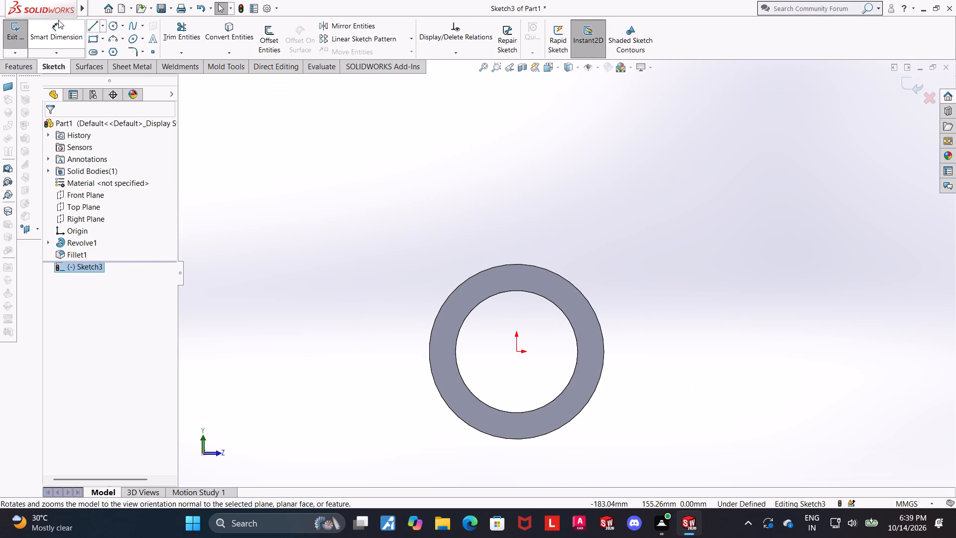
Sketch an open four-line gabled outline above the ring, peaking about 78 mm above the origin, with both ends on the outer edge.
left_click(89, 23)
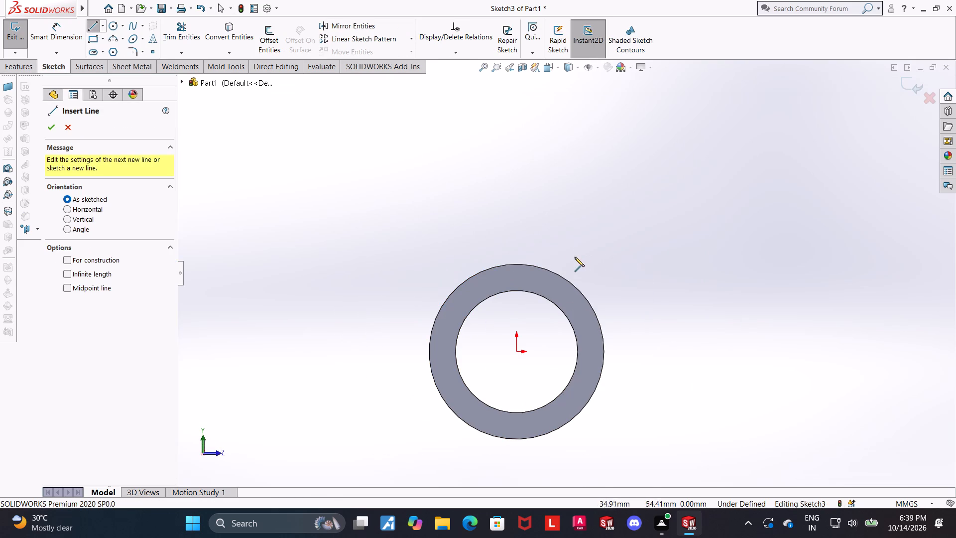
left_click(471, 277)
left_click(470, 233)
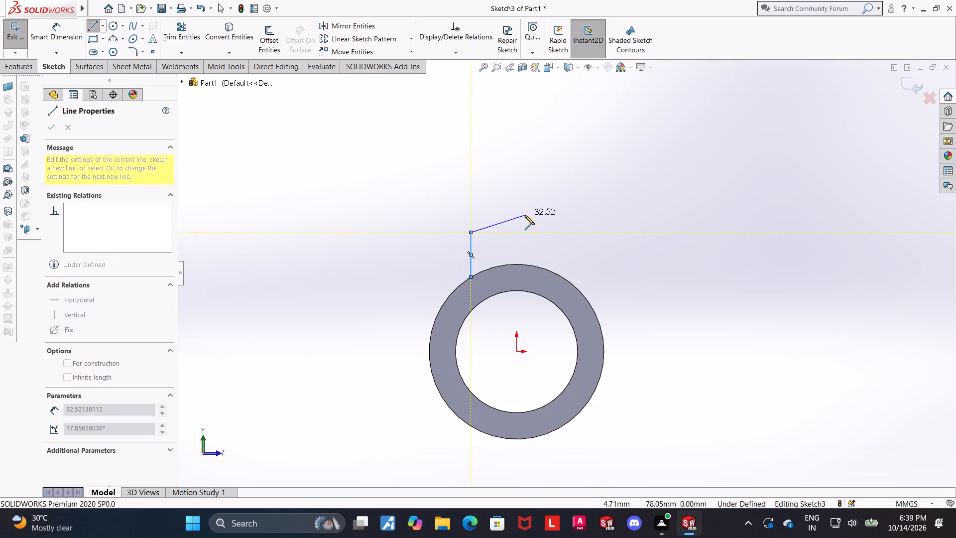
left_click(525, 215)
left_click(563, 235)
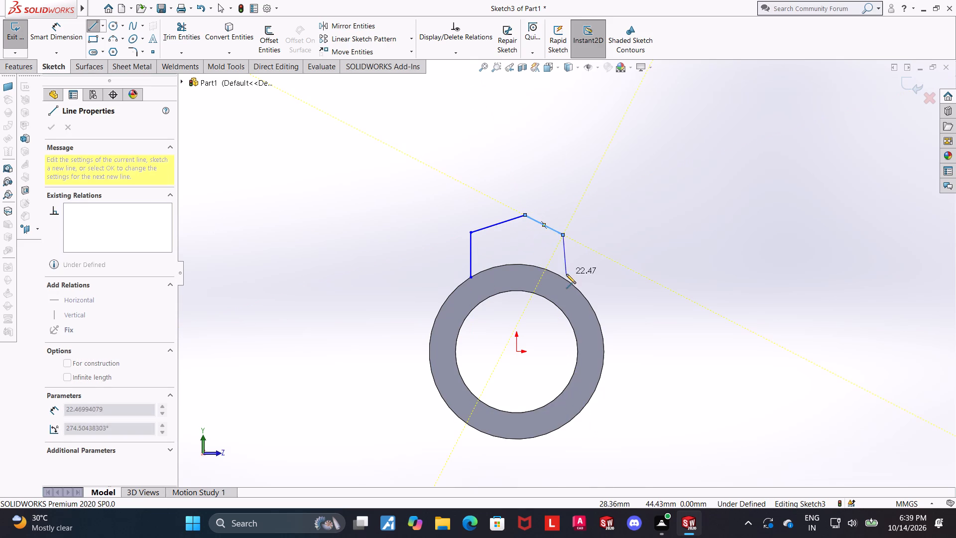
left_click(566, 280)
key("Escape")
key("Escape")
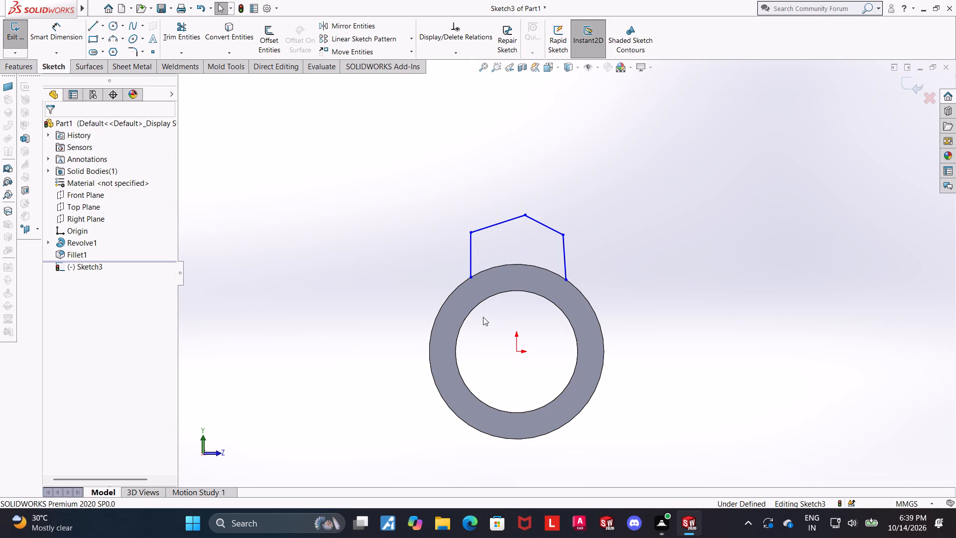
Sketch a vertical centerline from the origin up to just below the top of the bore.
left_click(104, 23)
left_click(107, 50)
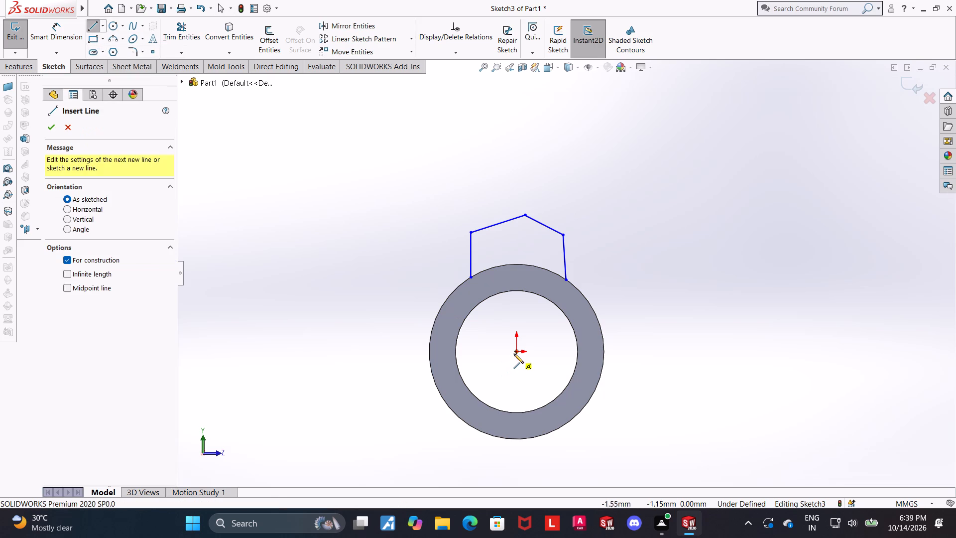
left_click(516, 353)
left_click(517, 295)
key("Escape")
key("Escape")
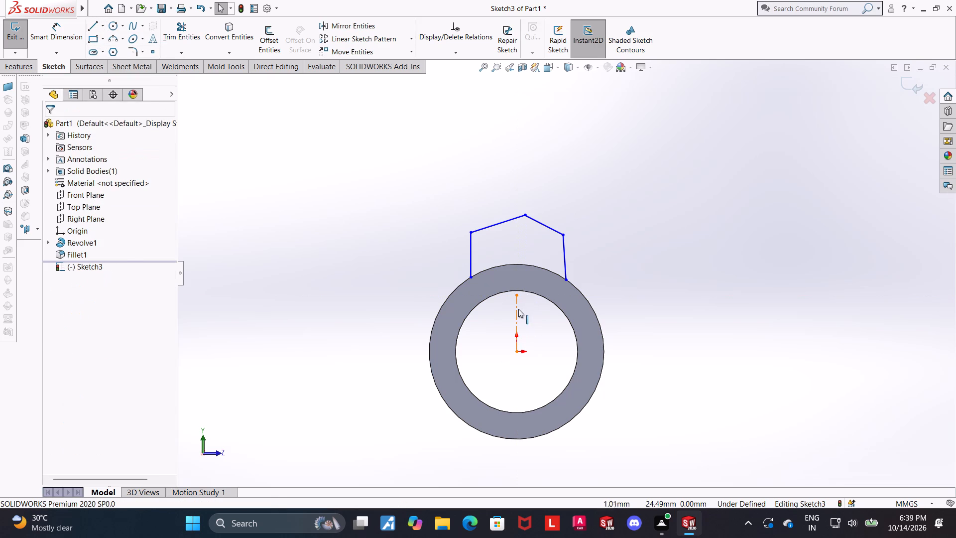
Make the outline's two side lines symmetric about the vertical centerline.
left_click(518, 309)
left_click(470, 256, "ctrl")
left_click(566, 269, "ctrl")
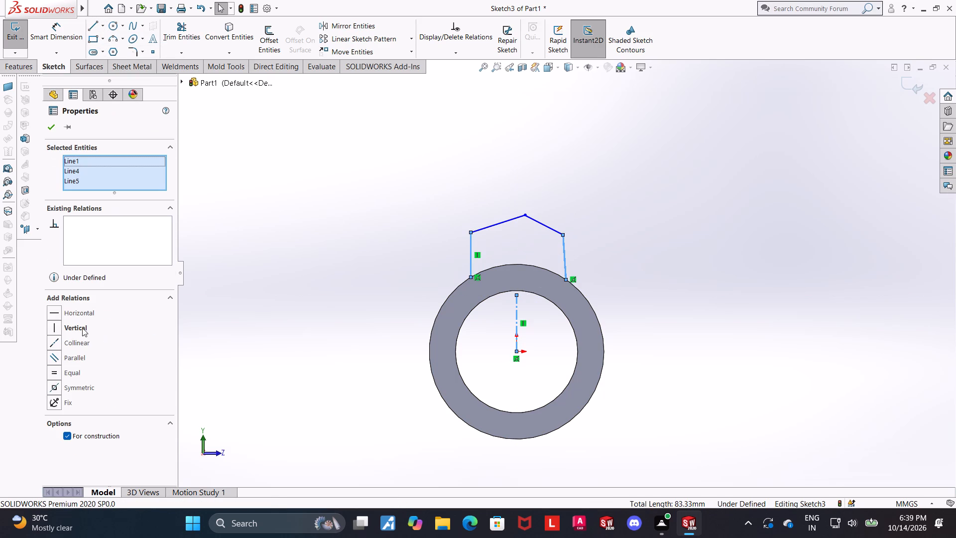
left_click(54, 384)
key("Escape")
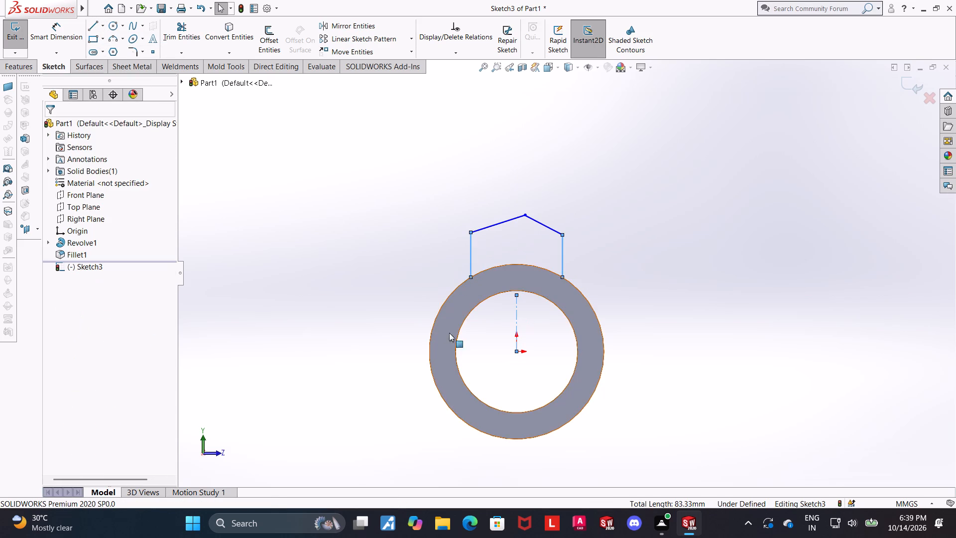
scroll(449, 333, "up", 3)
scroll(590, 266, "down", 3)
key("Escape")
Align the outline's peak point with the origin using a Vertical relation.
left_click(504, 221, "ctrl")
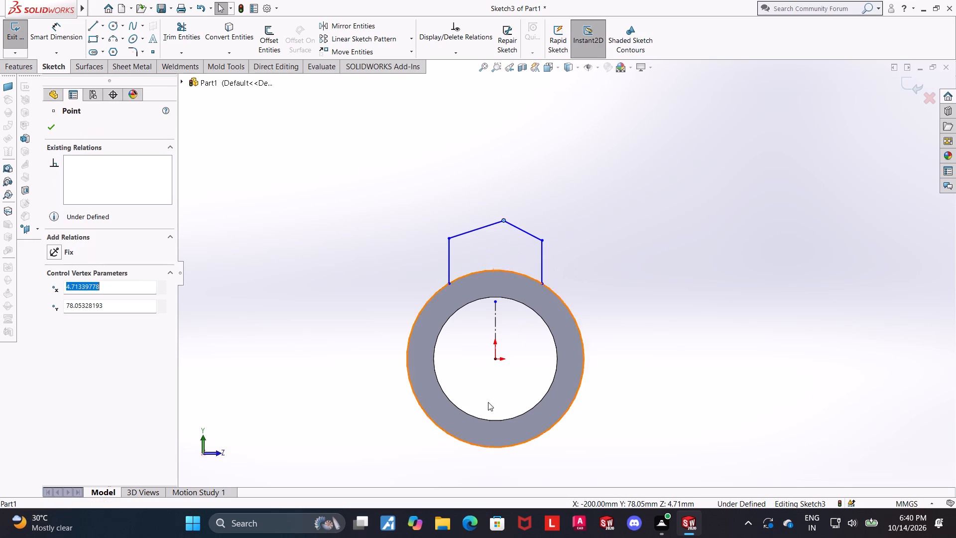
left_click(495, 359, "ctrl")
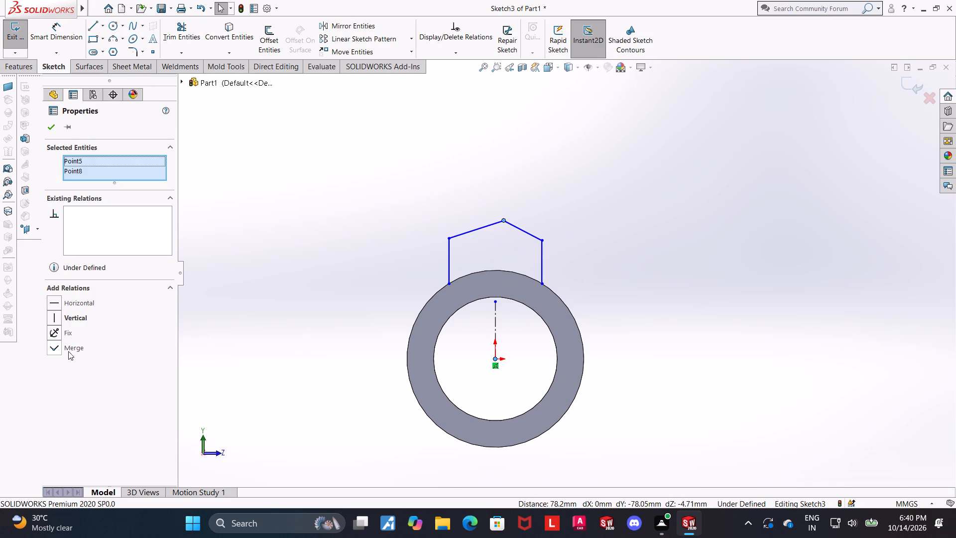
left_click(55, 314)
left_click(542, 309)
key("Escape")
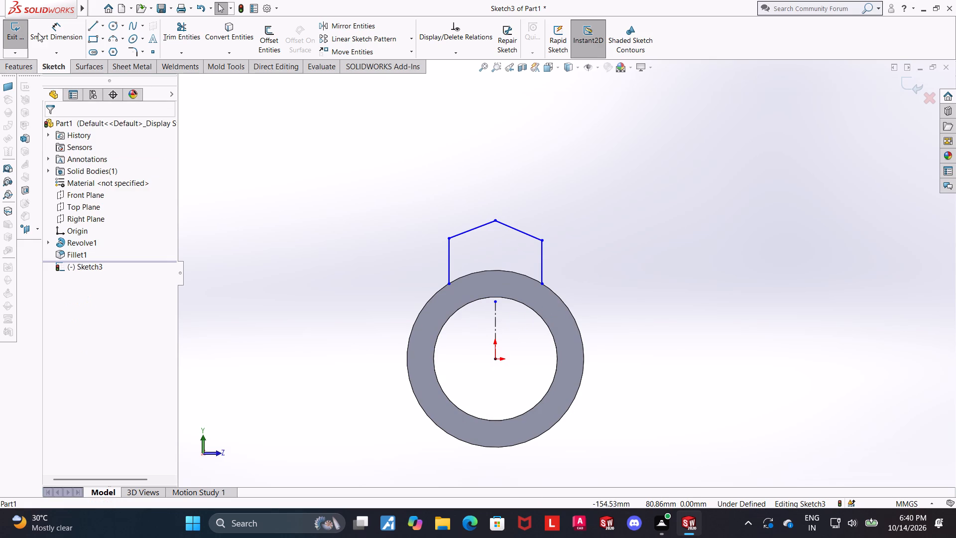
Dimension the width between the outline's two side lines as 56 mm.
left_click(47, 27)
scroll(385, 199, "up", 1)
scroll(387, 197, "down", 2)
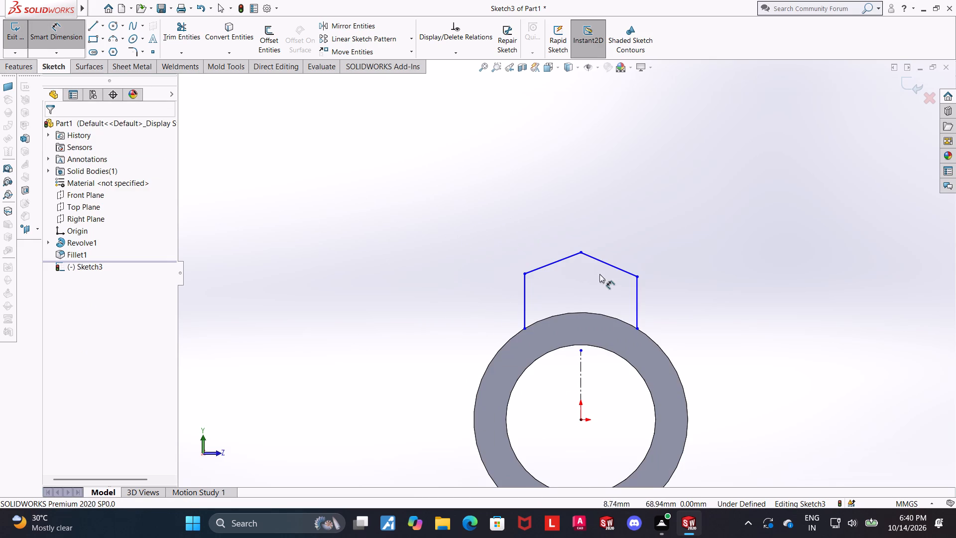
left_click(527, 292)
left_click(635, 289)
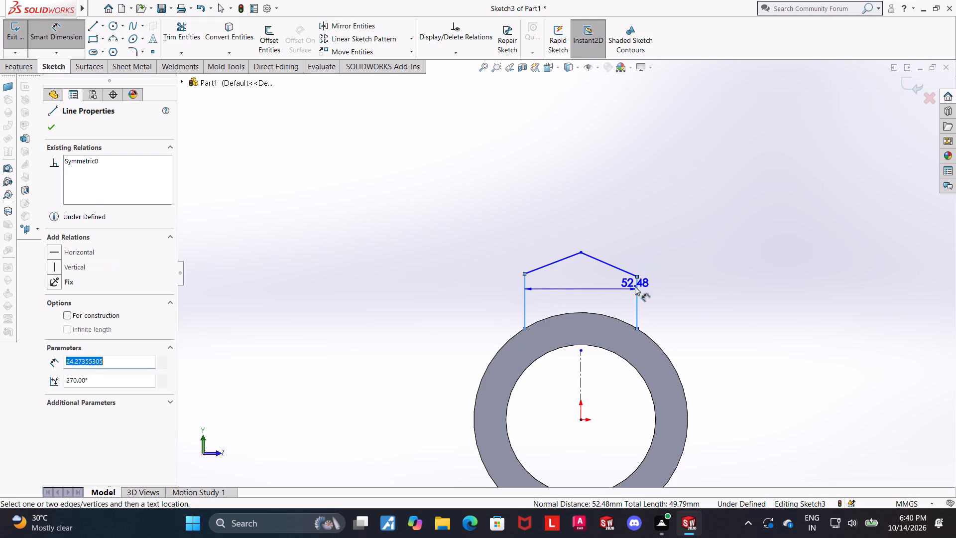
left_click(624, 195)
type("56")
key("Return")
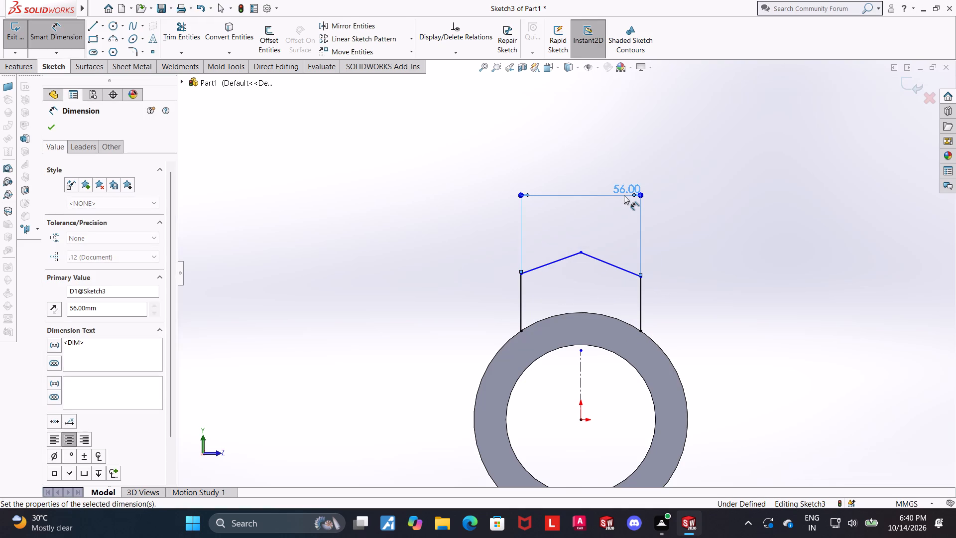
key("Escape")
key("Escape")
Dimension the vertical distance from the origin to the outline's left shoulder point as 56 mm.
scroll(592, 216, "up", 1)
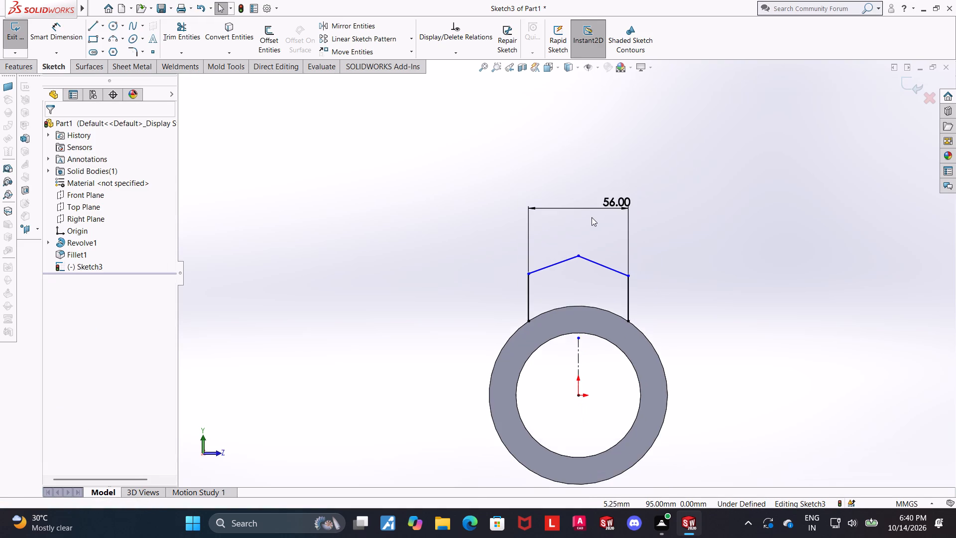
scroll(591, 219, "down", 1)
left_click(47, 34)
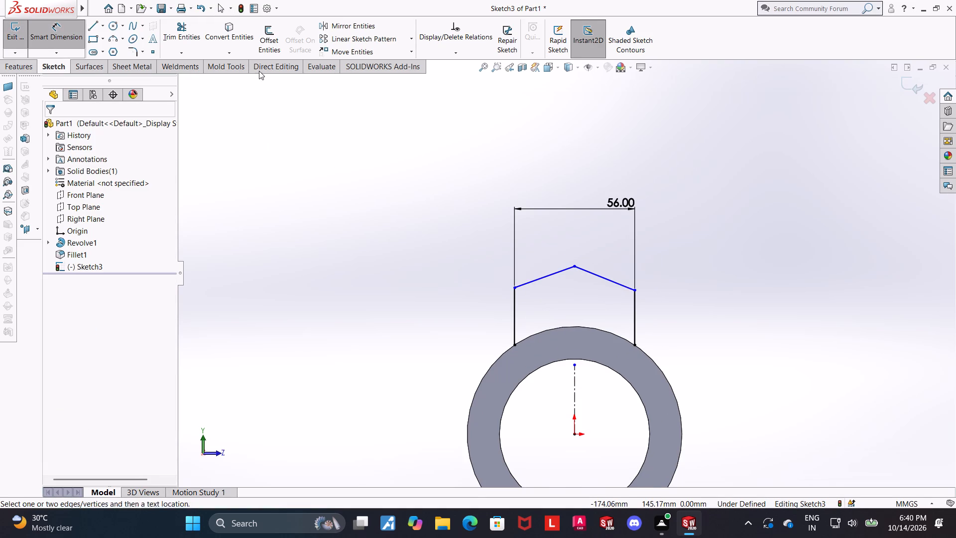
scroll(436, 169, "up", 1)
scroll(444, 170, "down", 1)
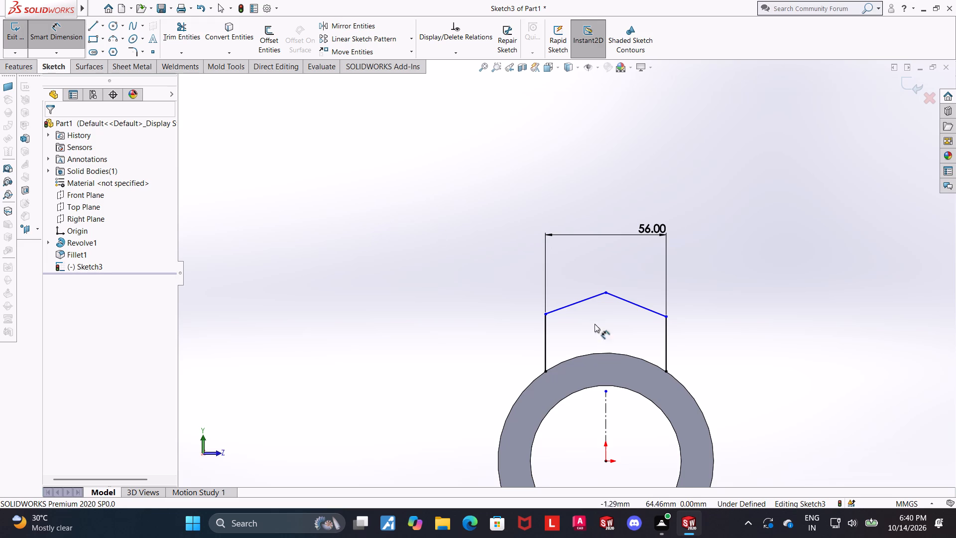
left_click(544, 314)
left_click(605, 462)
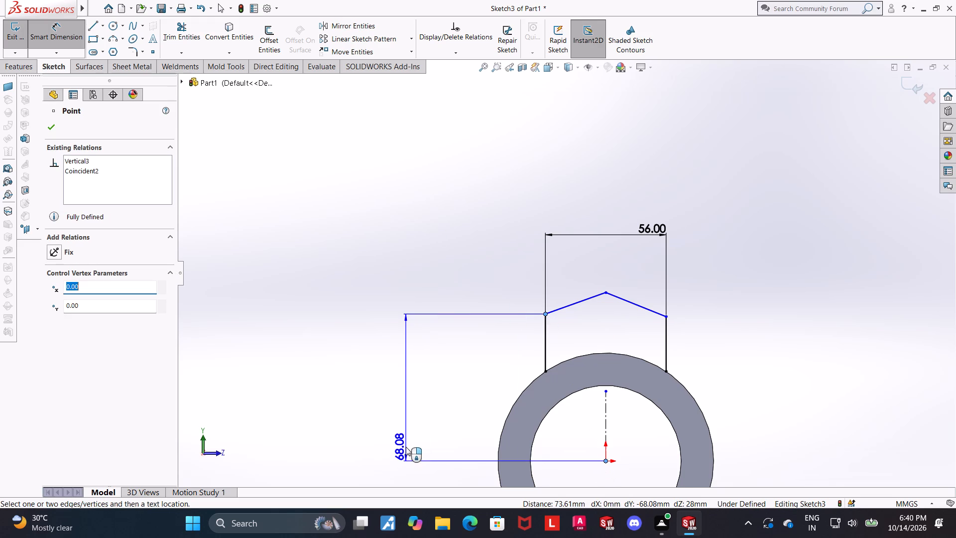
left_click(406, 444)
type("56")
key("Return")
key("Escape")
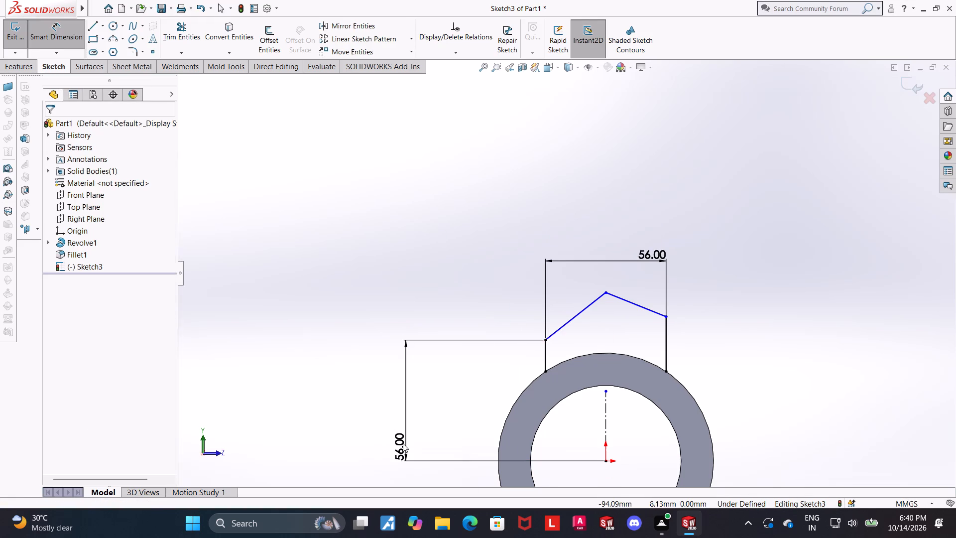
key("Escape")
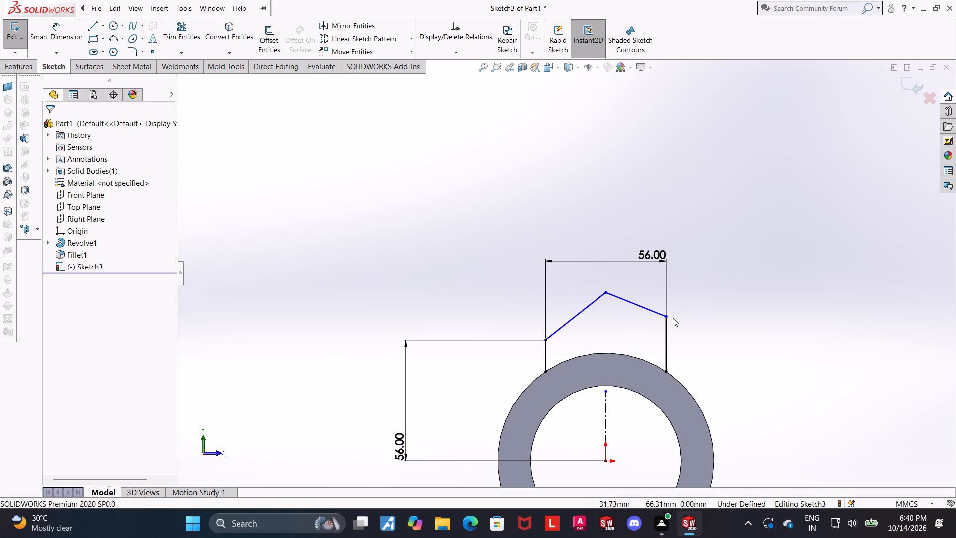
Level the outline's two shoulder points with a Horizontal relation.
left_click(667, 317, "ctrl")
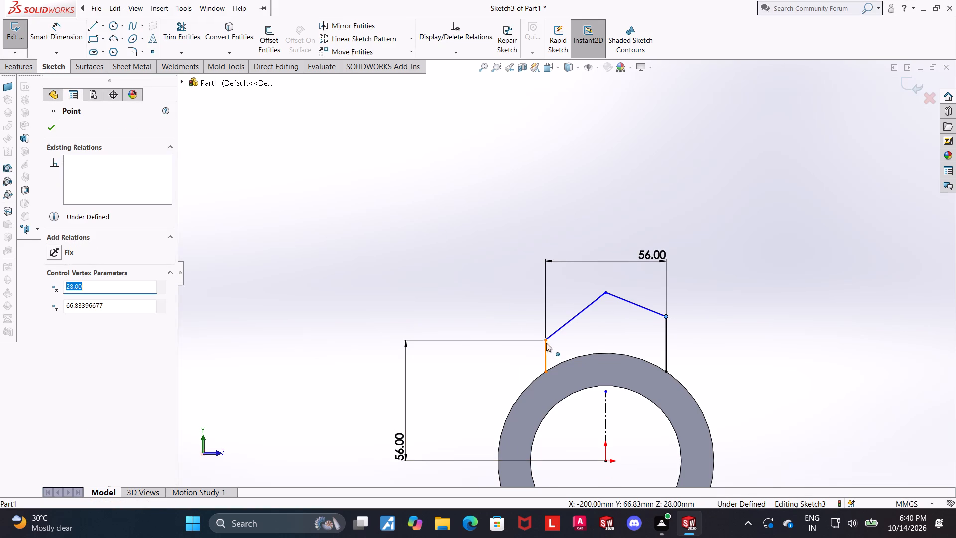
left_click(546, 338, "ctrl")
left_click(52, 305)
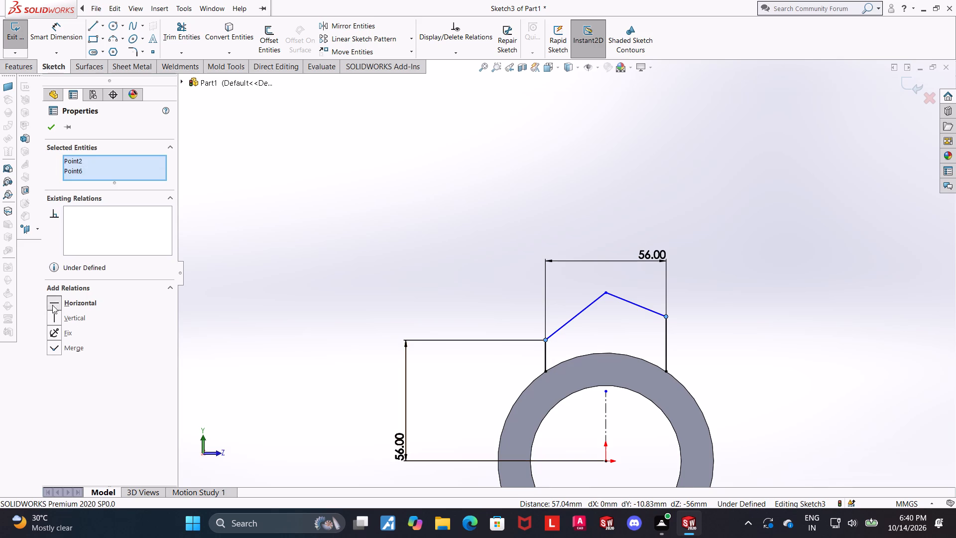
scroll(495, 313, "up", 1)
key("Escape")
key("Escape")
Dimension the vertical distance between the outline's peak and its left shoulder point as 16 mm.
left_click(63, 27)
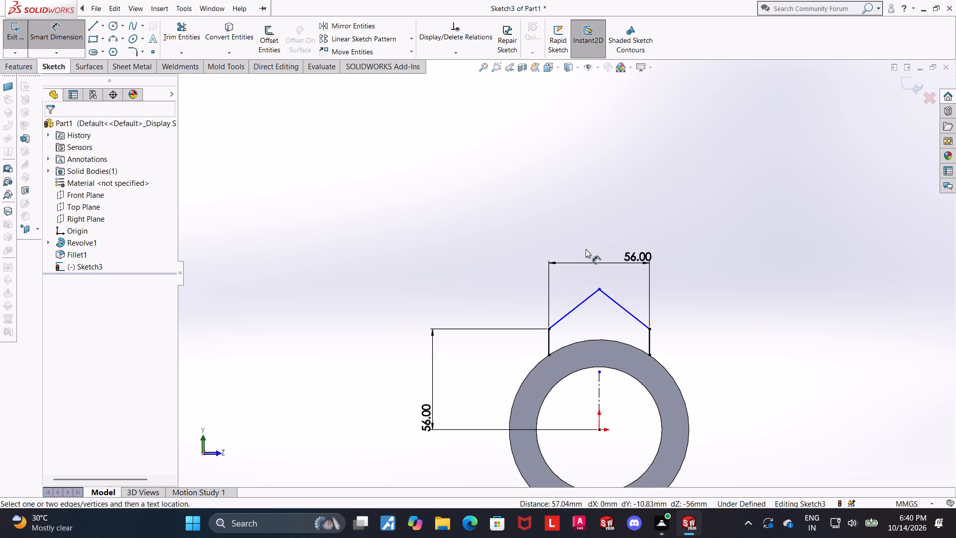
left_click(599, 290)
left_click(548, 328)
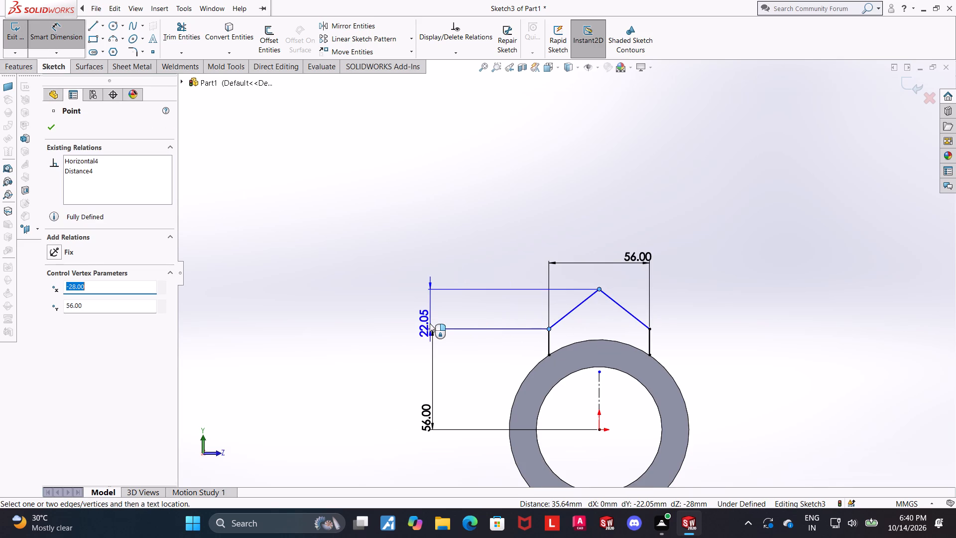
left_click(418, 320)
type("16")
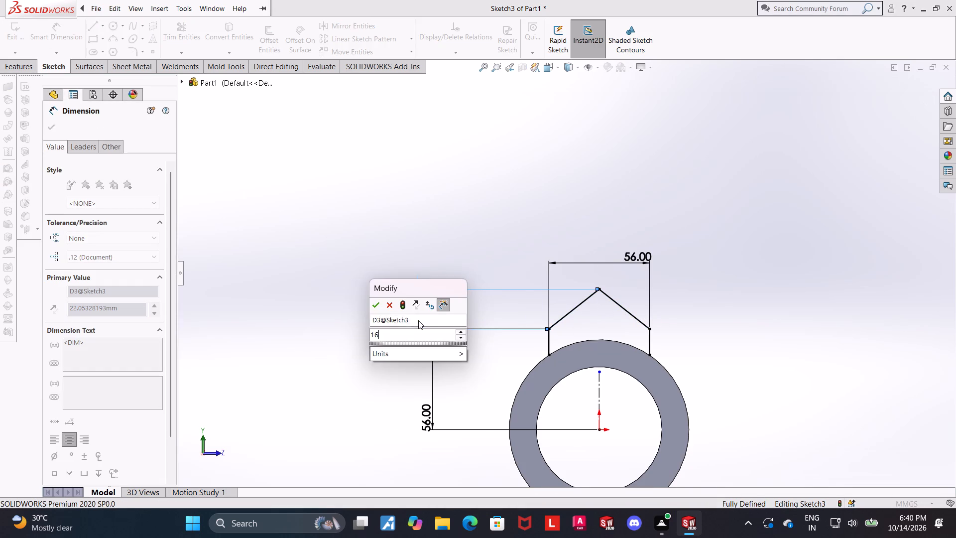
key("Return")
key("Escape")
scroll(645, 365, "up", 2)
scroll(698, 417, "down", 1)
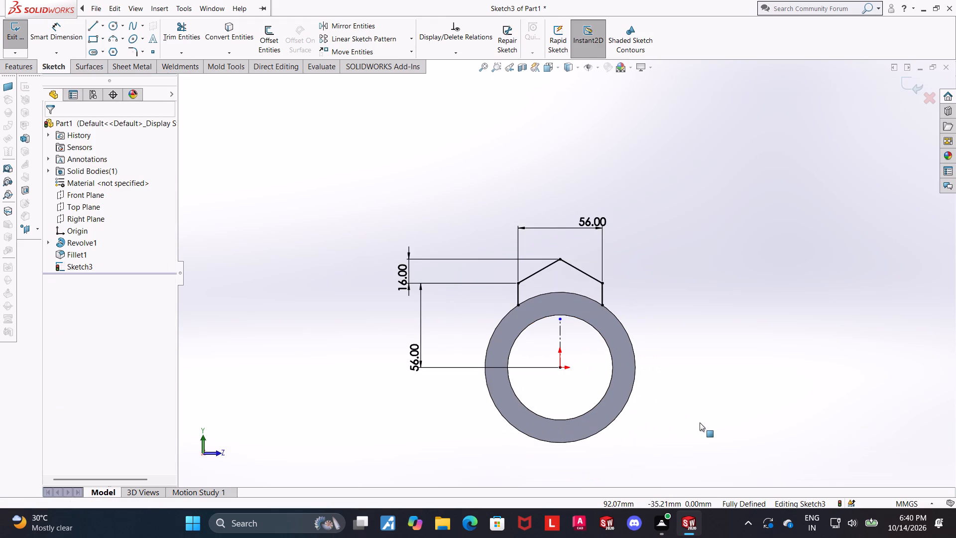
scroll(635, 309, "down", 1)
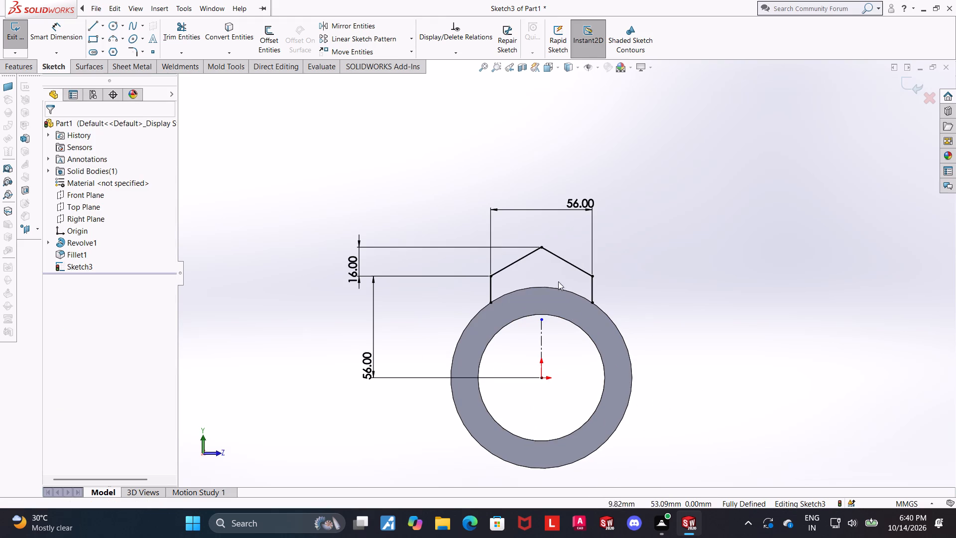
key("Escape")
Convert the cylinder end face's outer circular edge into a sketch entity with Convert Entities.
left_click(225, 33)
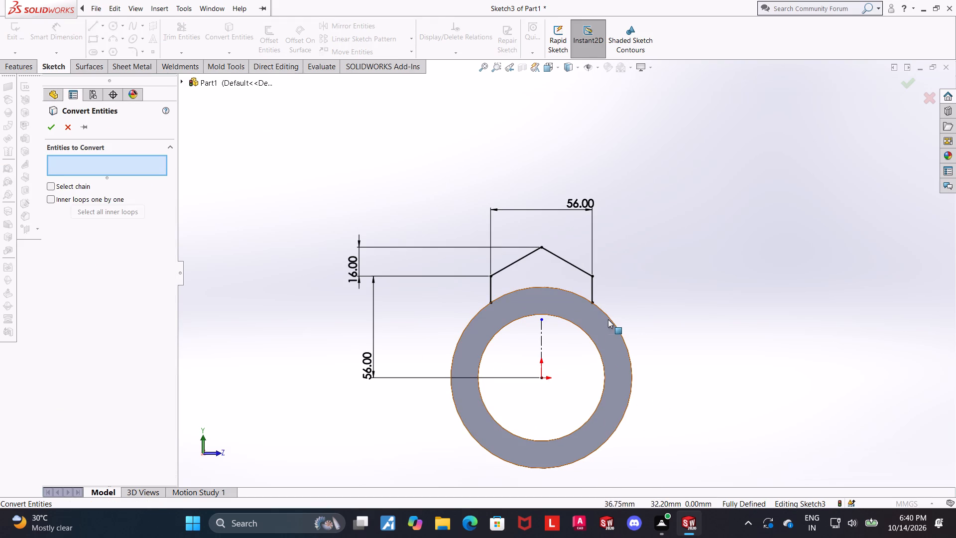
left_click(612, 317)
left_click(610, 320)
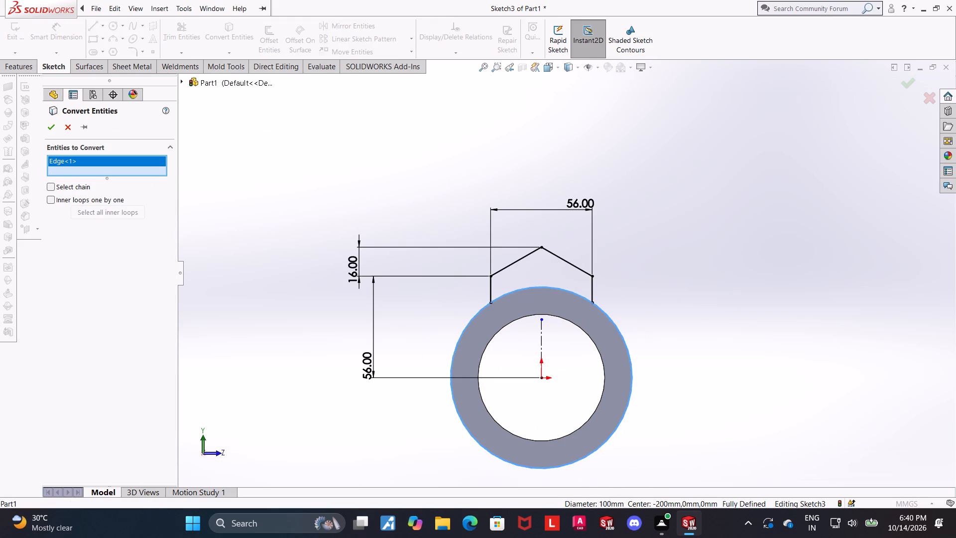
left_click(52, 126)
key("Escape")
Power-trim the converted circle's lower portion, keeping only the arc between the outline's two side lines.
left_click(189, 19)
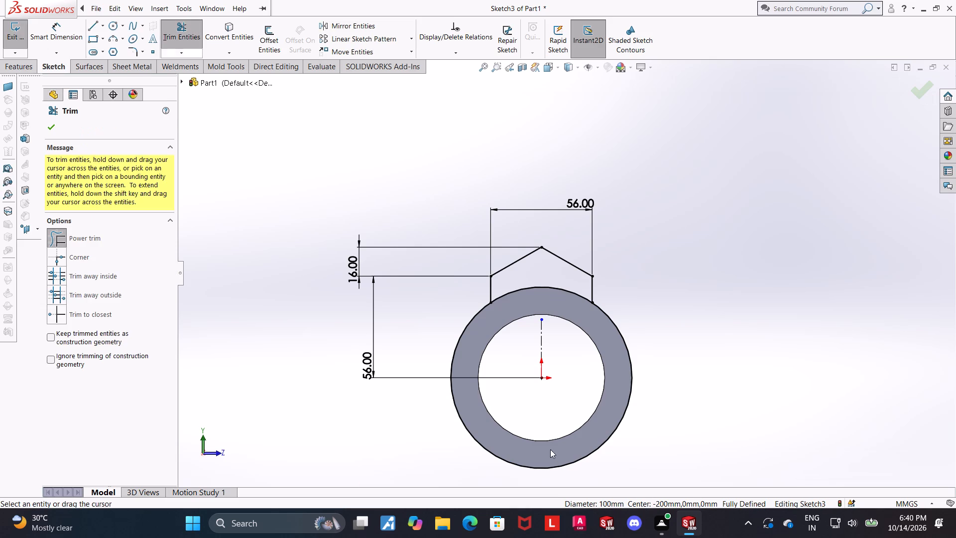
left_click_drag(550, 449, 253, 476)
scroll(659, 403, "up", 2)
scroll(600, 289, "down", 3)
key("Escape")
Examine the closed gabled profile against the cylinder's end face, square-on and at an angle.
scroll(624, 312, "up", 2)
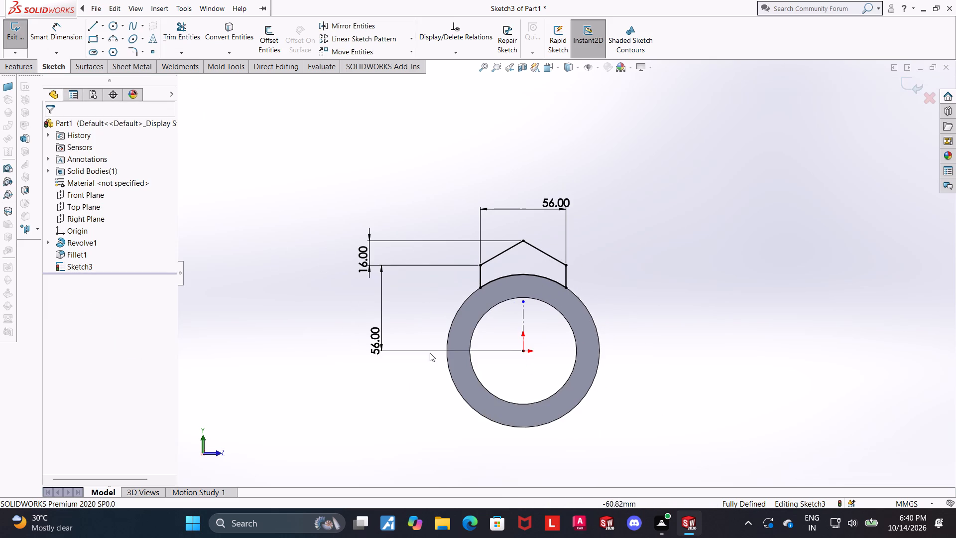
scroll(425, 292, "down", 2)
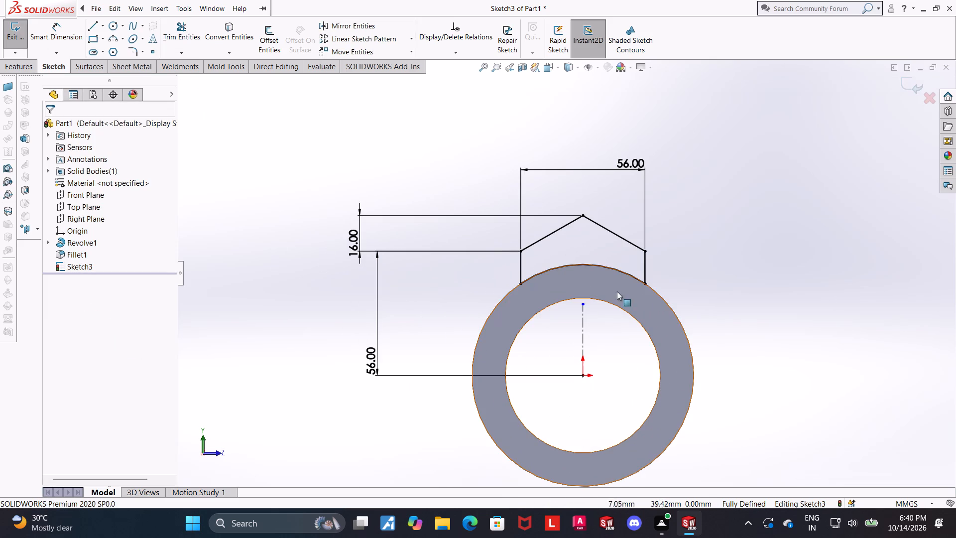
scroll(756, 298, "up", 1)
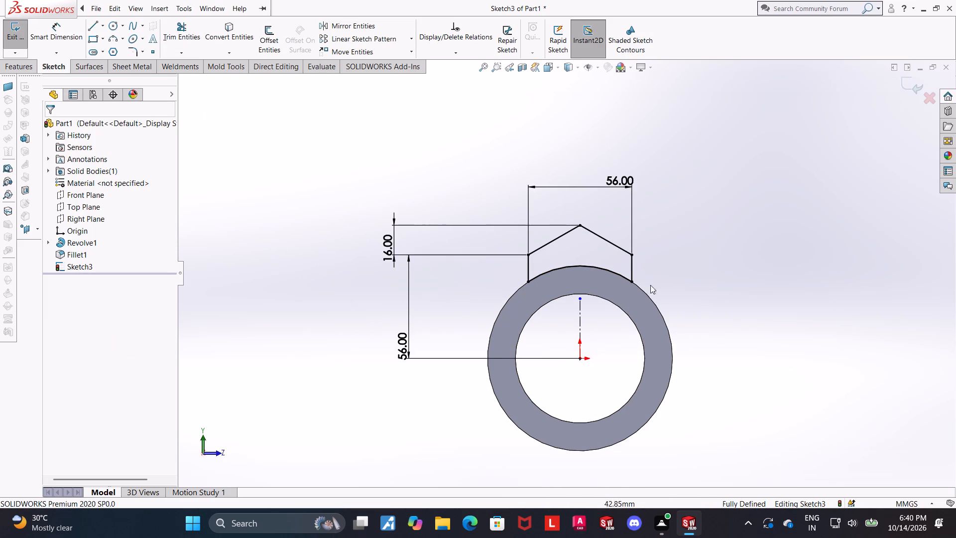
scroll(638, 284, "down", 1)
scroll(337, 280, "down", 1)
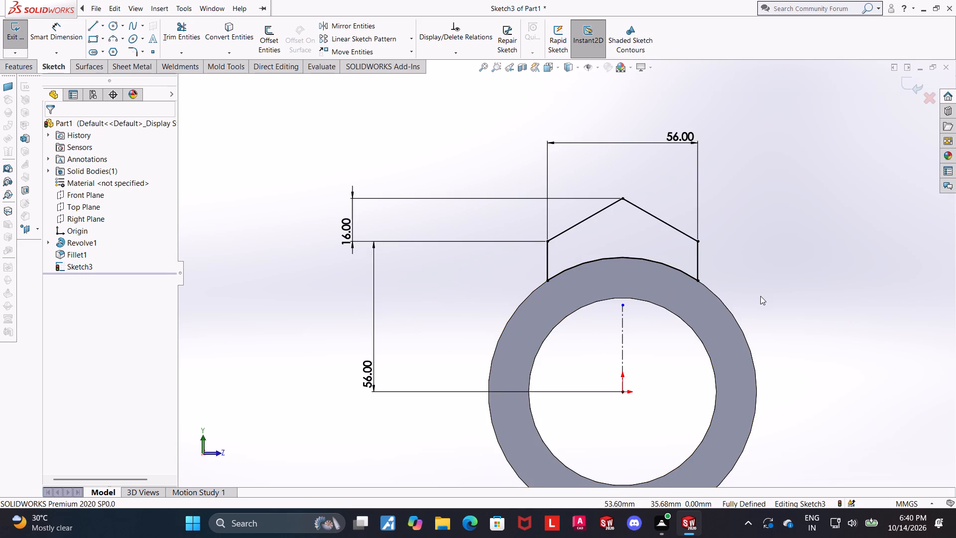
scroll(760, 296, "up", 2)
scroll(658, 261, "down", 1)
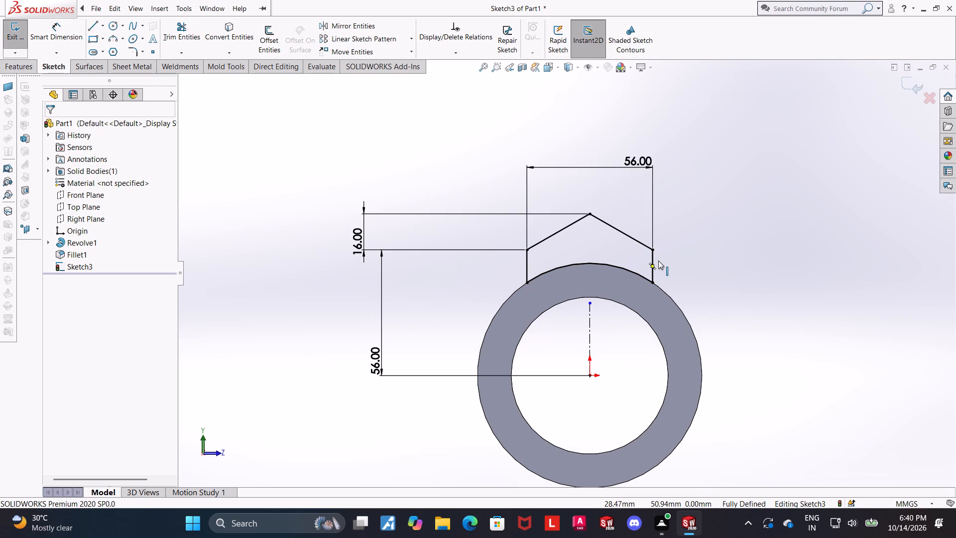
scroll(820, 278, "up", 1)
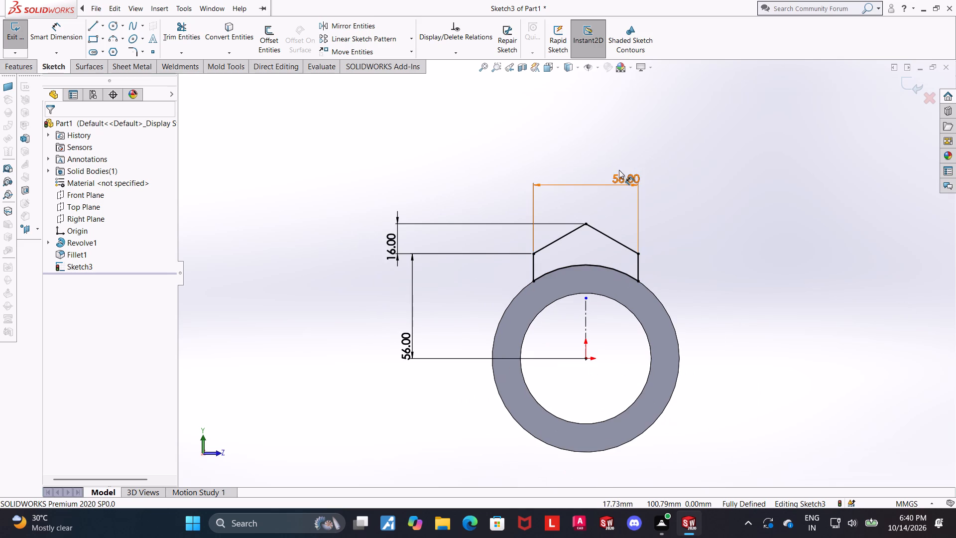
scroll(619, 179, "down", 1)
middle_click_drag(667, 248, 637, 272)
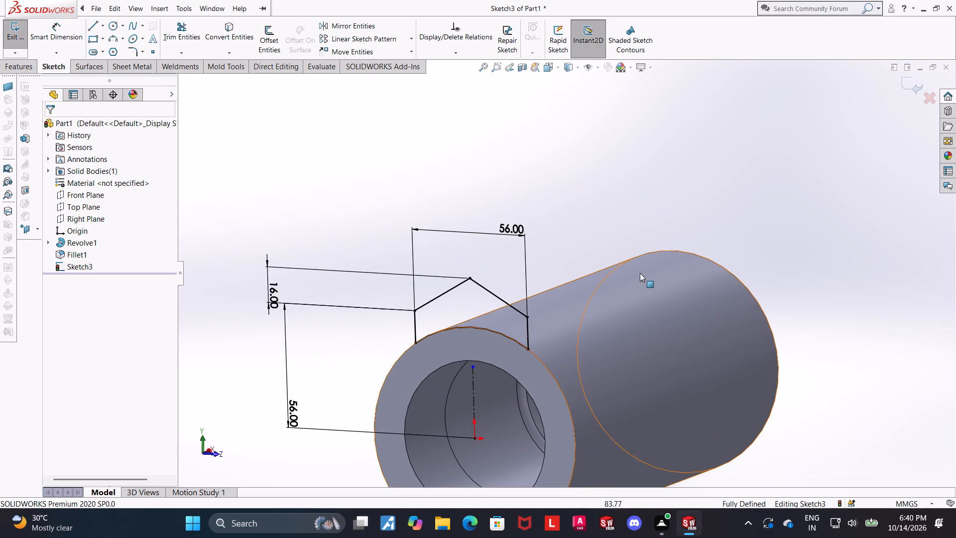
scroll(576, 257, "up", 2)
scroll(451, 279, "down", 1)
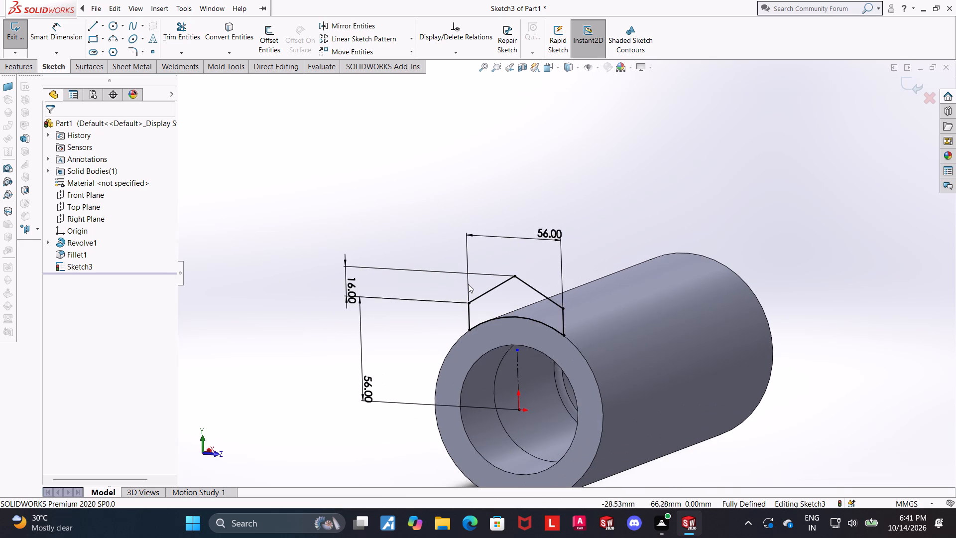
Finish the sketch and extrude the gabled profile as a 10 mm blind boss, reversed to run along the cylinder.
left_click(905, 80)
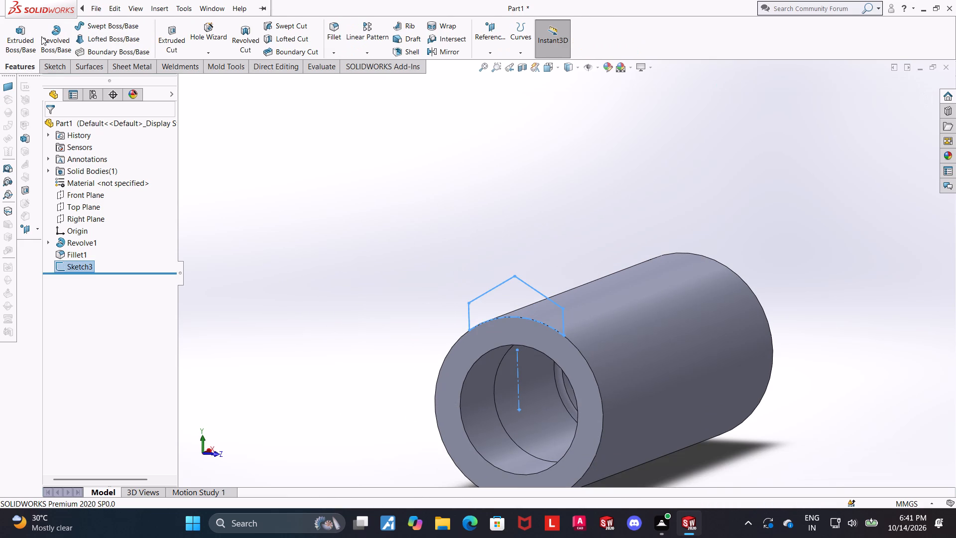
left_click(23, 37)
left_click(51, 196)
scroll(382, 206, "up", 1)
middle_click_drag(382, 207, 355, 214)
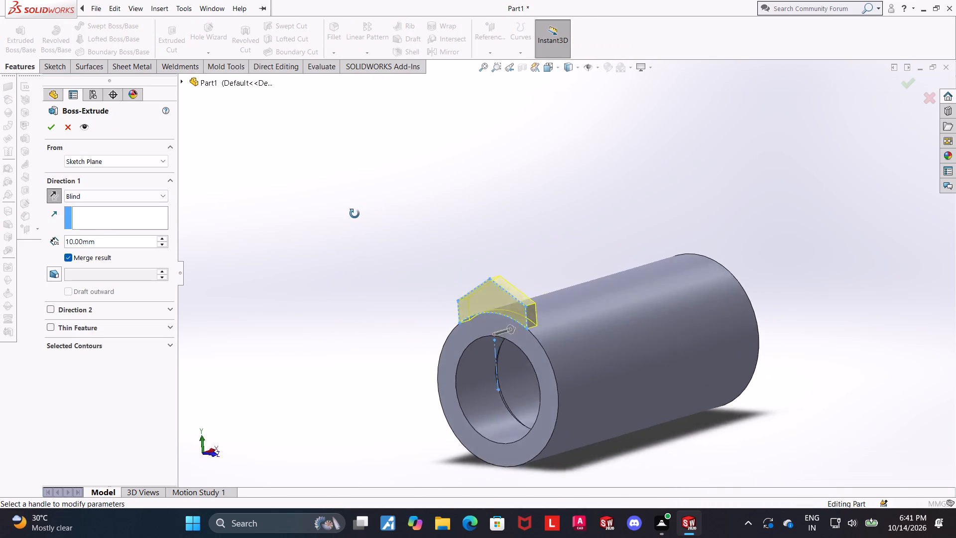
middle_click_drag(355, 214, 386, 212)
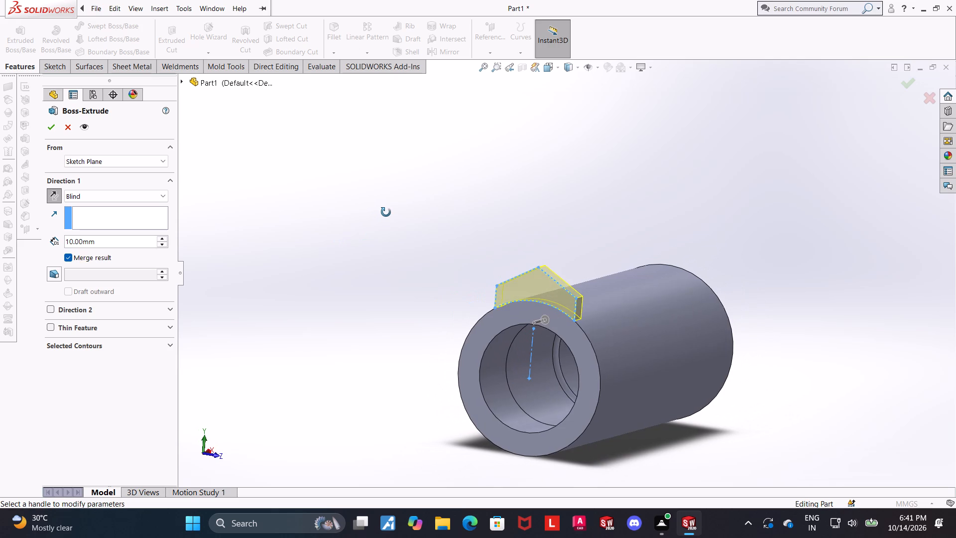
middle_click_drag(386, 212, 388, 213)
scroll(416, 218, "up", 1)
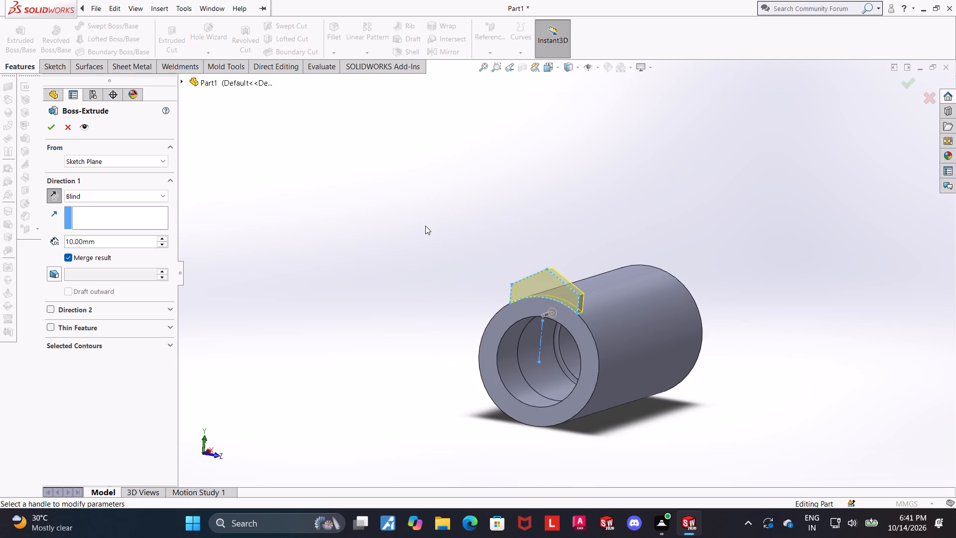
key("4")
key("0")
key("Return")
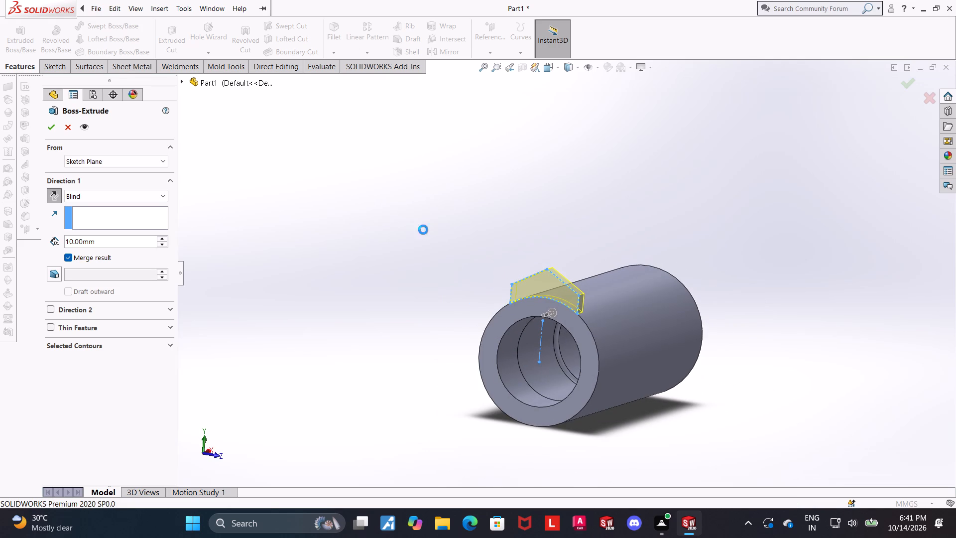
left_click(247, 272)
Edit the gabled boss extrusion and set its blind depth to 20 mm.
left_click(106, 266)
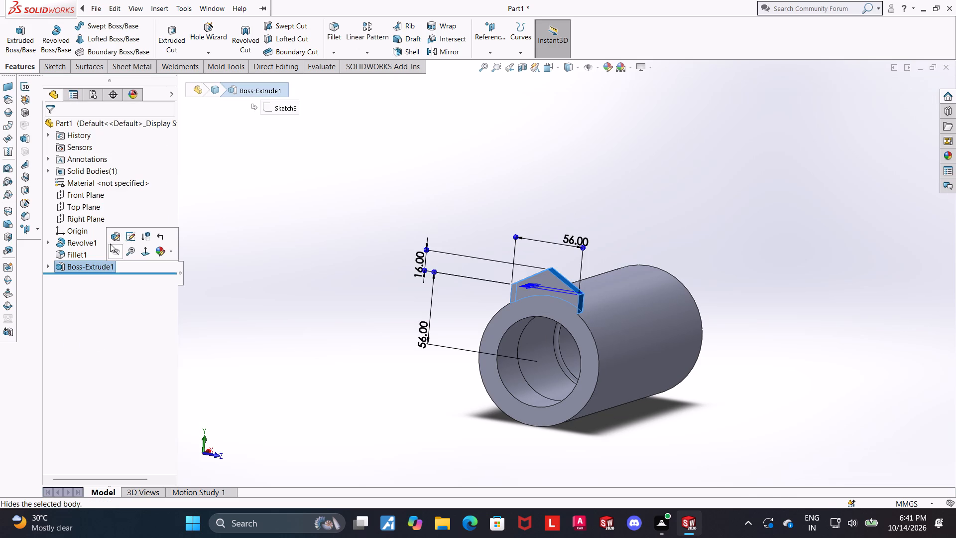
left_click(114, 240)
scroll(288, 294, "up", 1)
middle_click_drag(283, 297, 274, 302)
left_click(117, 247)
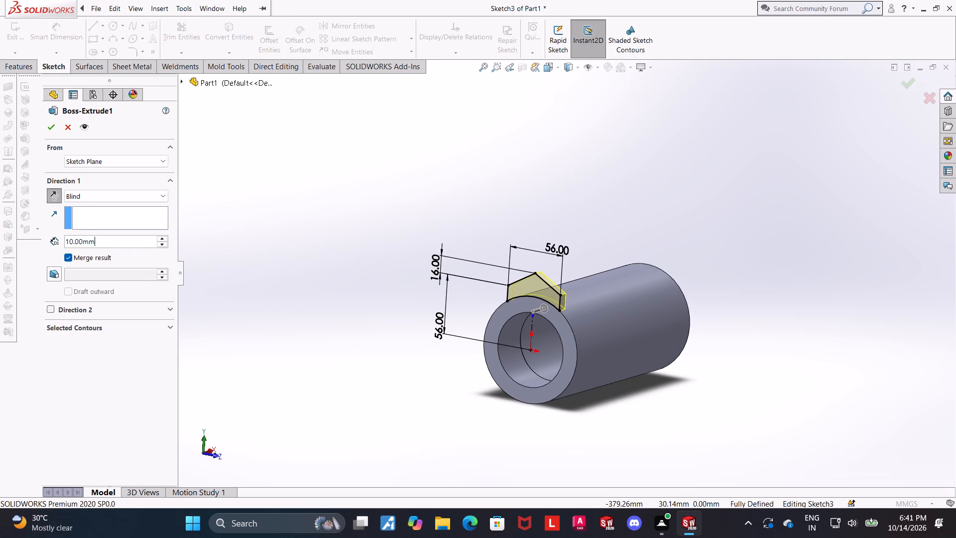
left_click_drag(122, 242, 11, 242)
type("20")
key("Return")
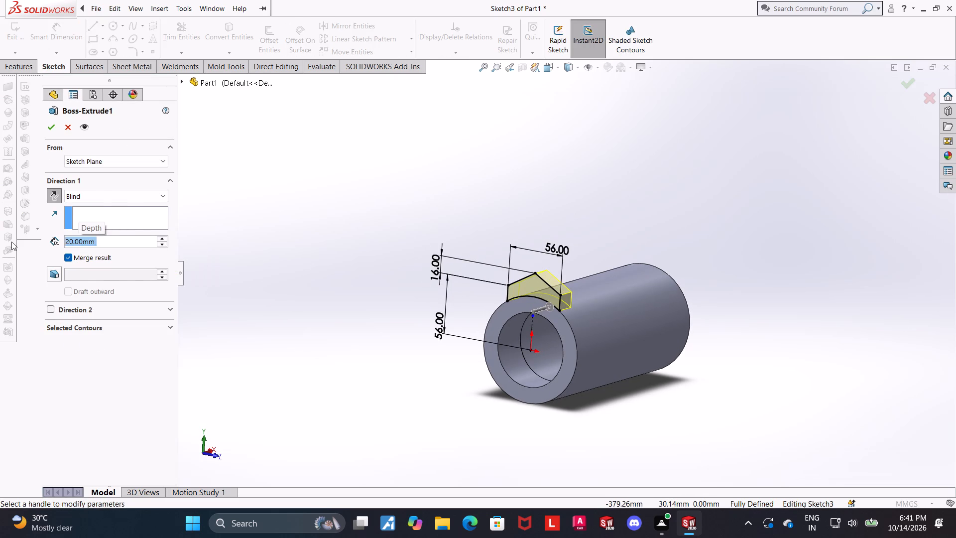
left_click(54, 130)
left_click(353, 301)
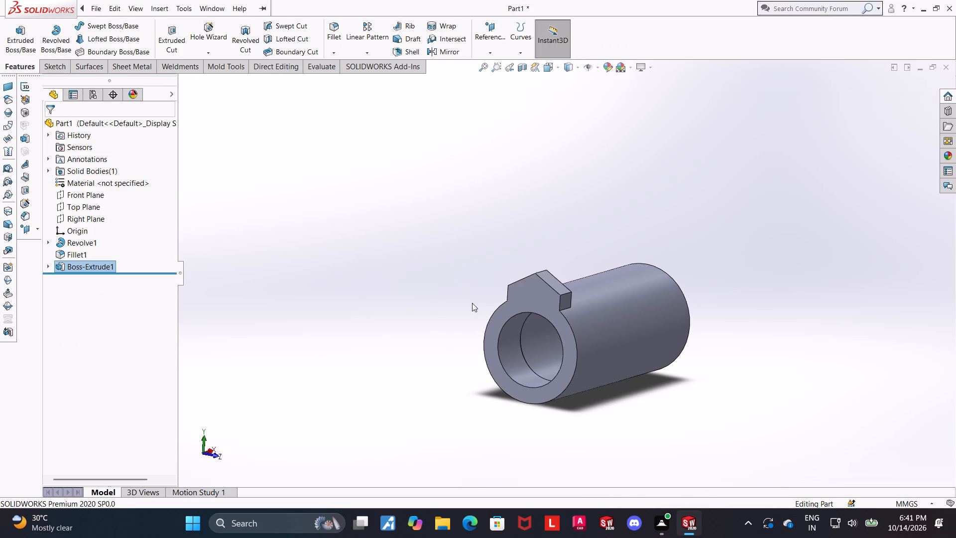
Start a new sketch on the gabled boss's inner face, facing the far end of the cylinder, oriented normal to the view.
middle_click_drag(493, 299, 567, 217)
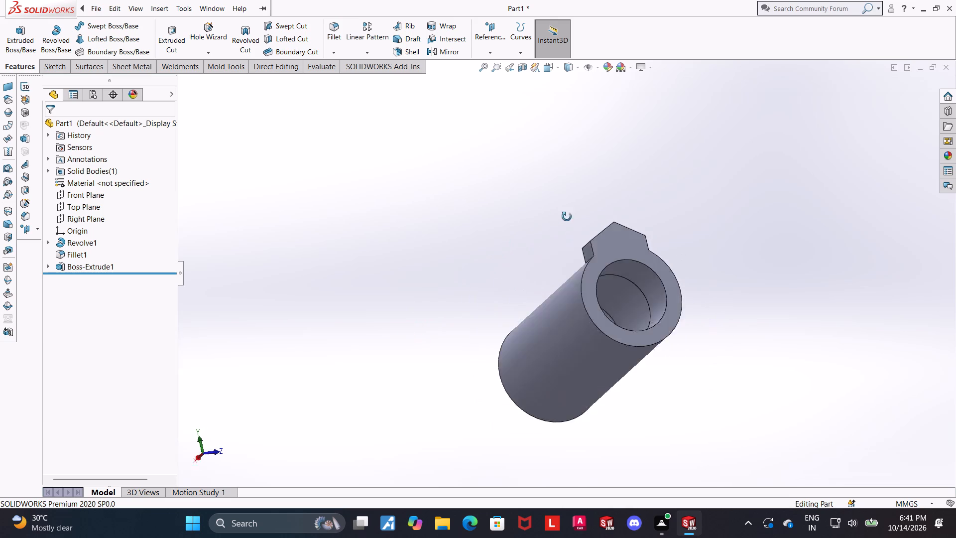
middle_click_drag(567, 217, 475, 308)
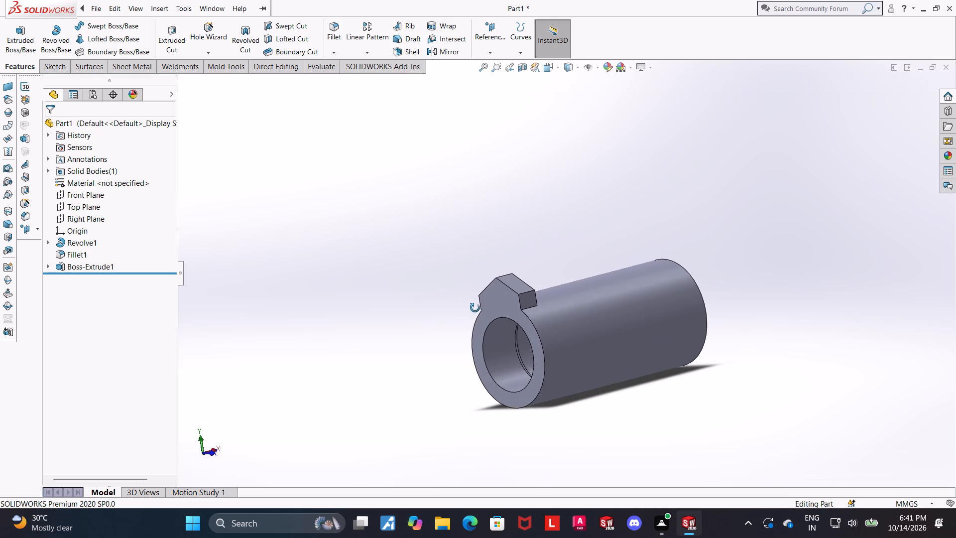
middle_click_drag(475, 308, 471, 332)
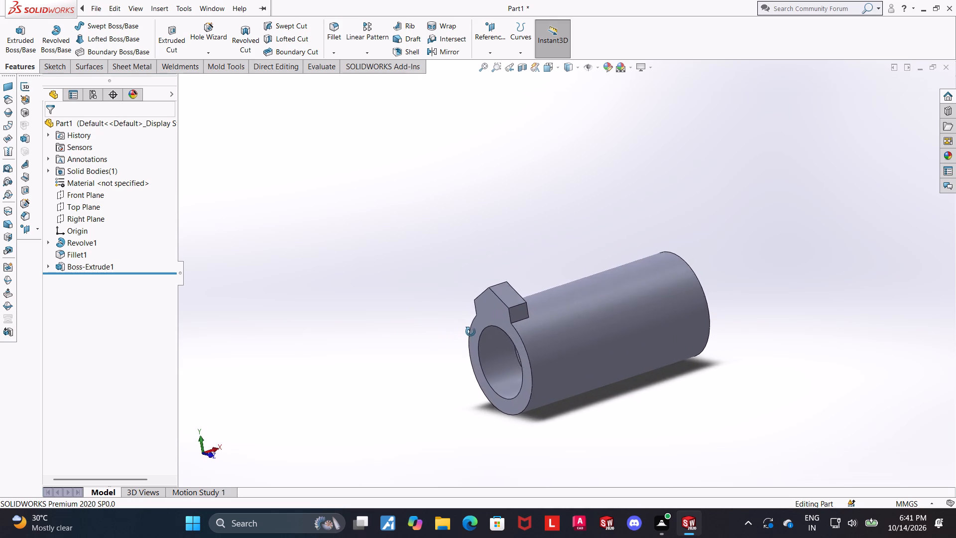
middle_click_drag(471, 332, 489, 341)
scroll(586, 228, "down", 1)
scroll(582, 286, "up", 1)
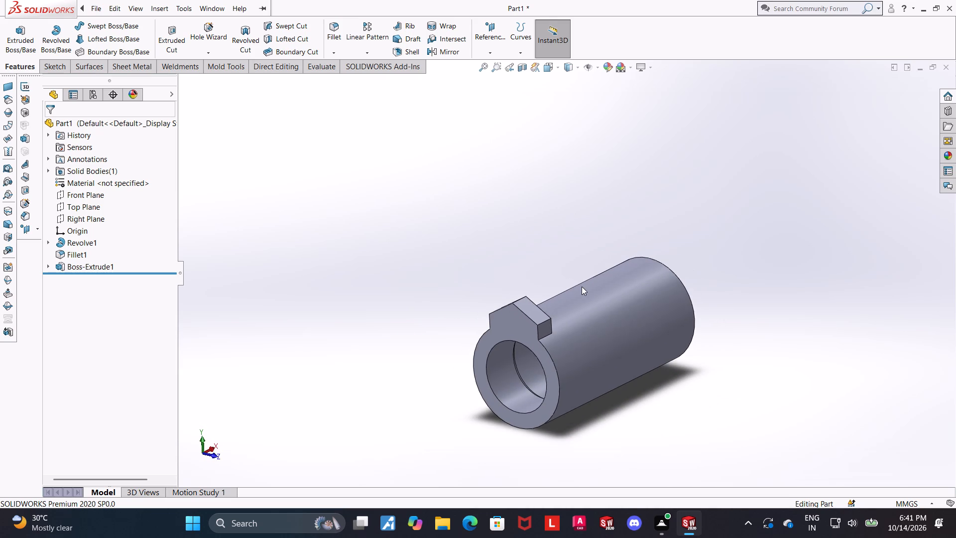
middle_click_drag(585, 308, 477, 318)
left_click(519, 296)
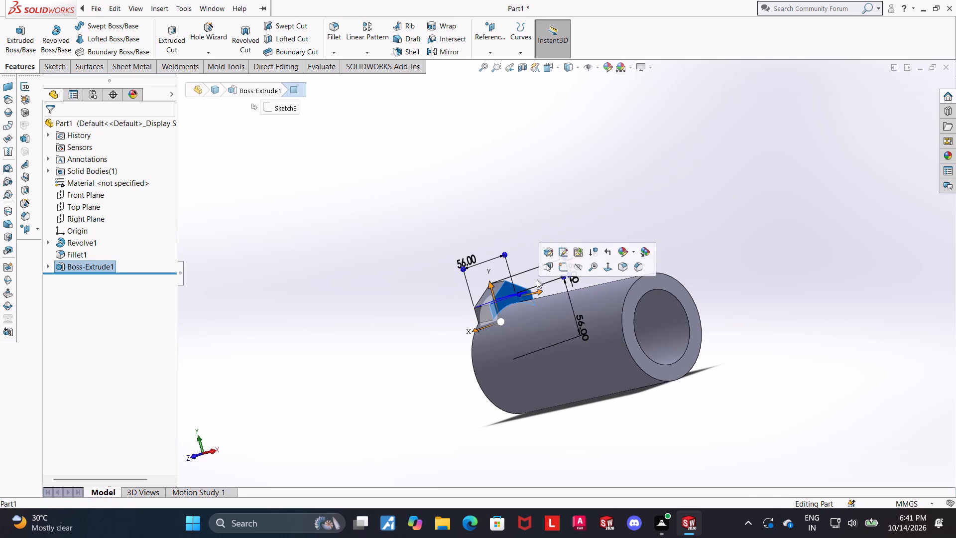
left_click(565, 270)
left_click(86, 279)
left_click(110, 268)
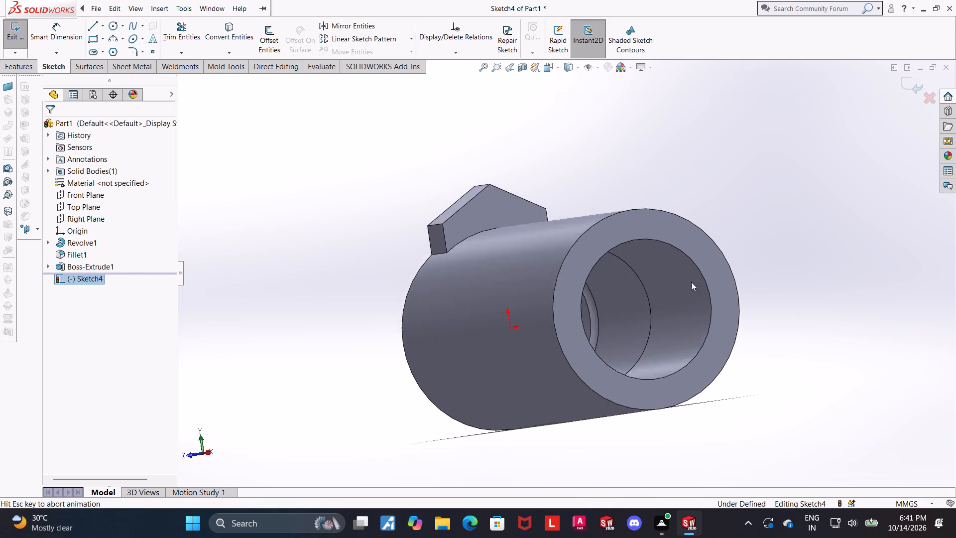
scroll(723, 271, "up", 6)
scroll(629, 154, "up", 4)
scroll(568, 209, "down", 3)
scroll(648, 242, "down", 3)
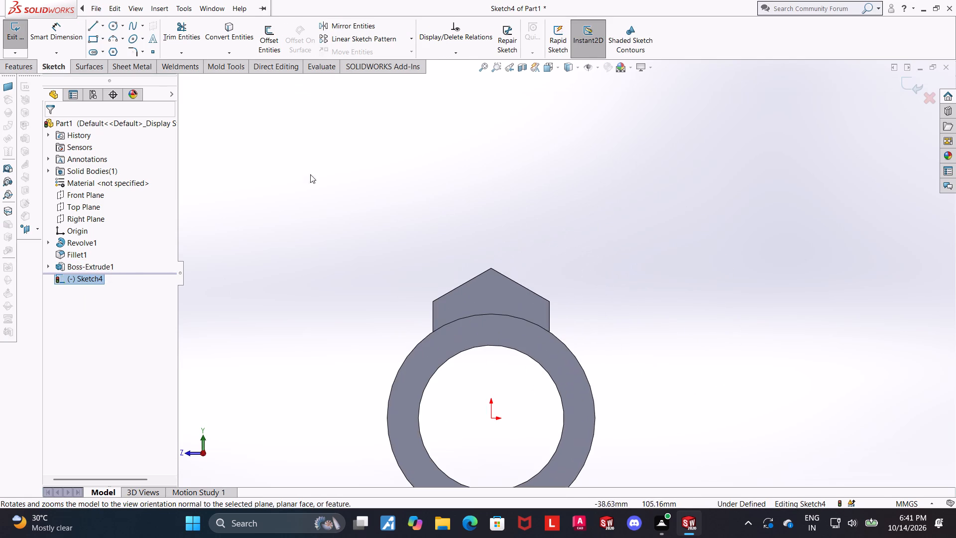
Sketch two vertical lines up from the boss's lower corners and join their tops horizontally, about 147 mm above the origin.
left_click(95, 26)
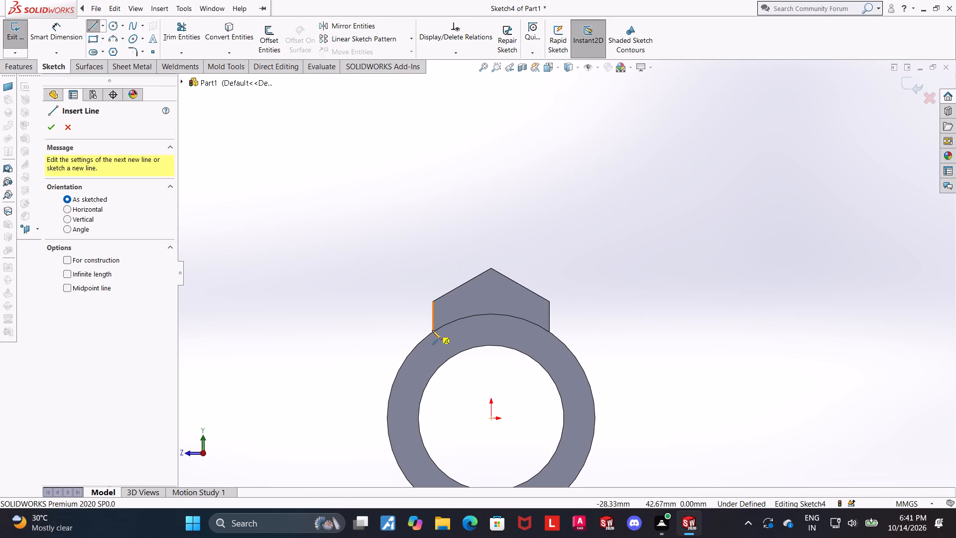
left_click(435, 331)
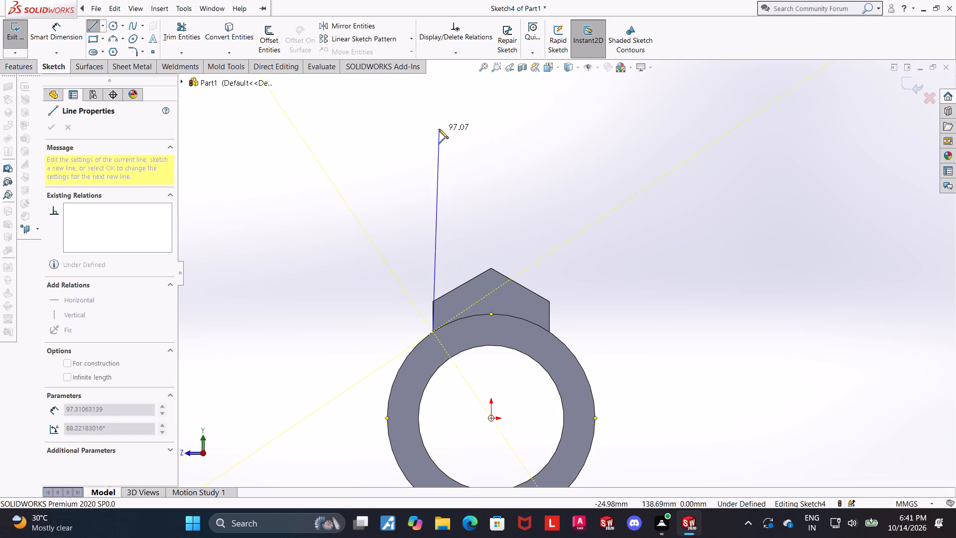
left_click(434, 113)
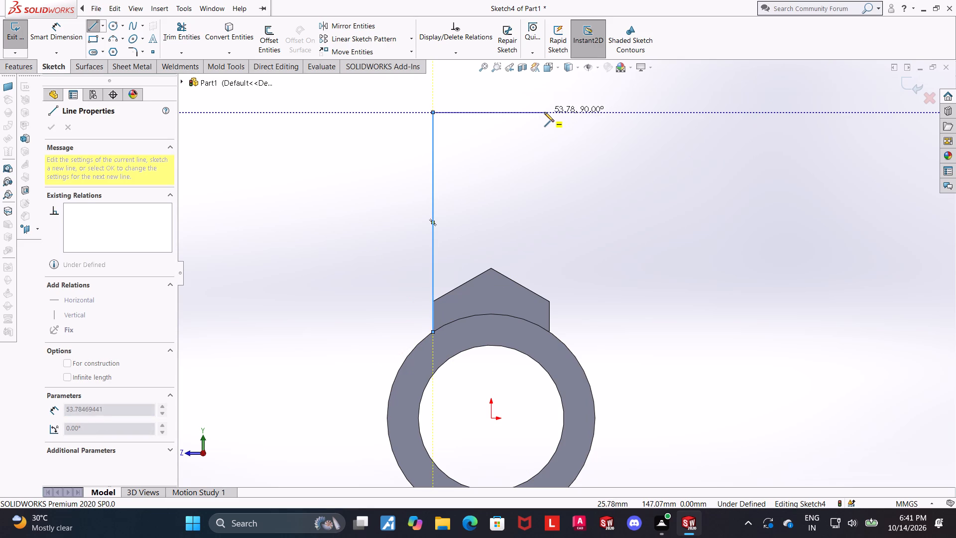
key("Escape")
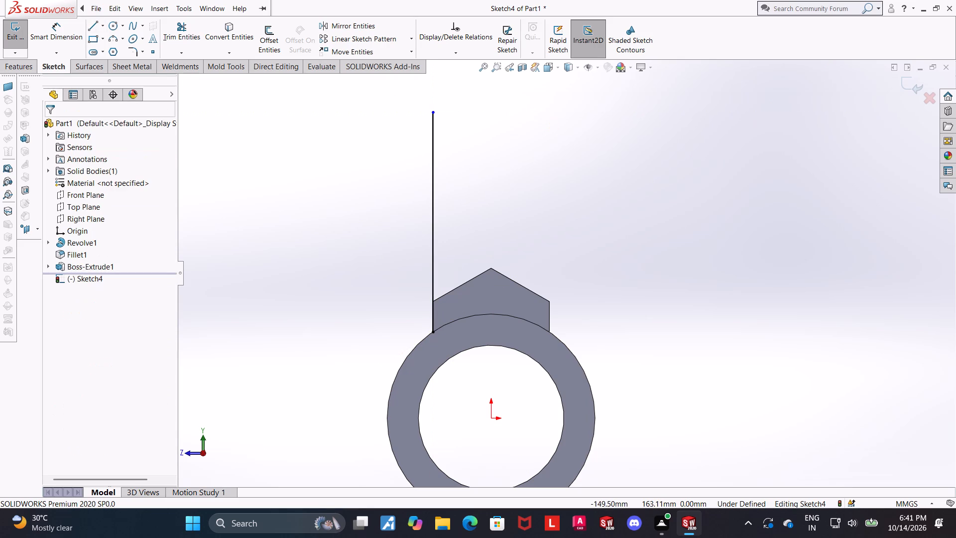
left_click(98, 25)
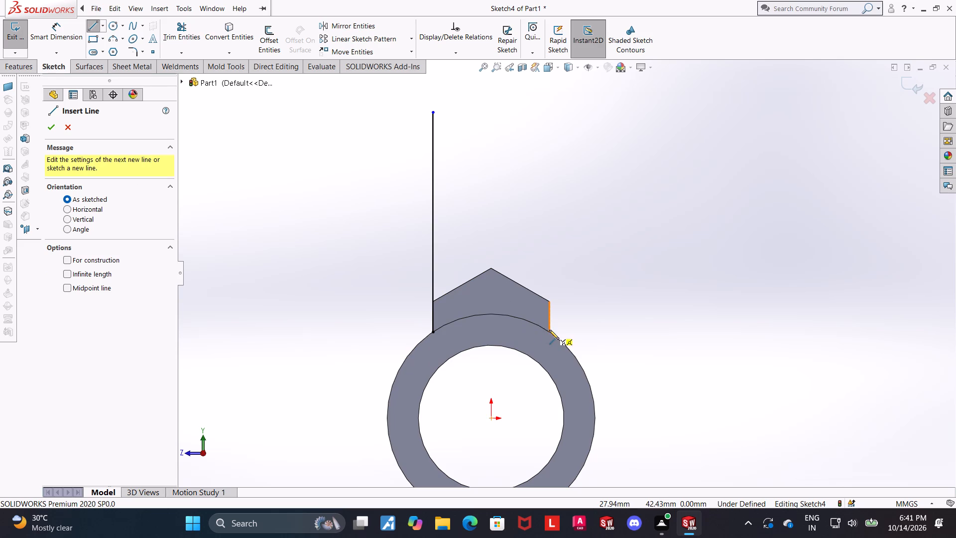
left_click(549, 333)
left_click(549, 110)
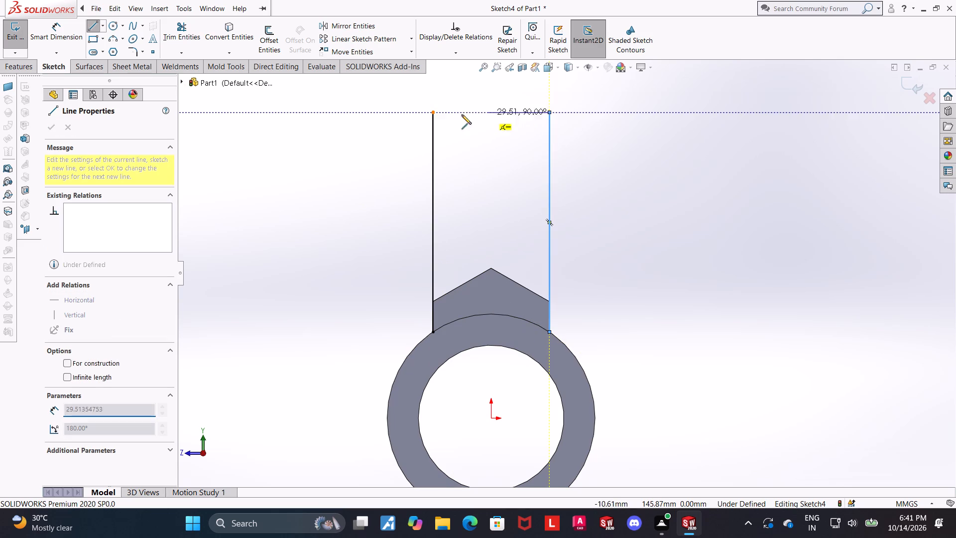
left_click(431, 115)
key("Escape")
key("Escape")
key("Escape")
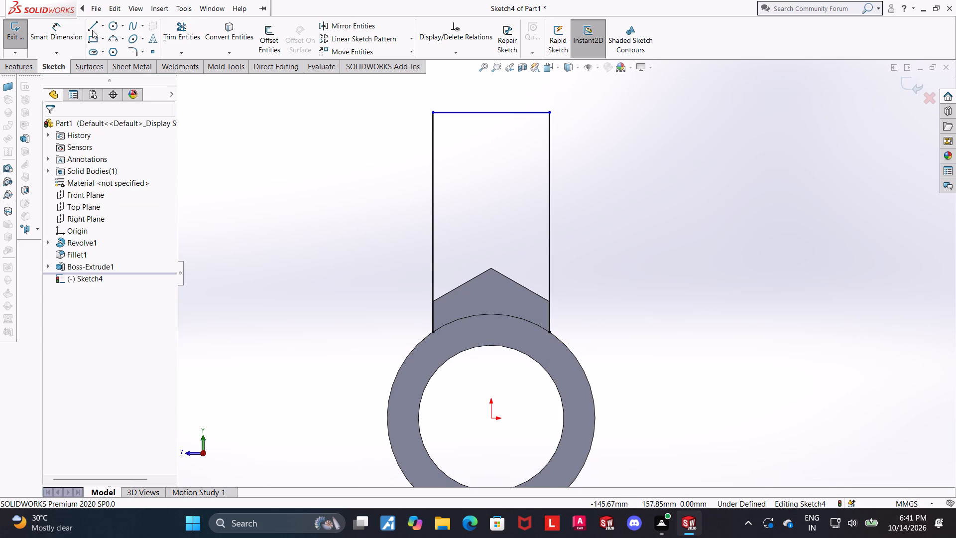
Convert the cylinder's outer circular edge into the sketch.
left_click(257, 33)
key("Escape")
left_click(235, 32)
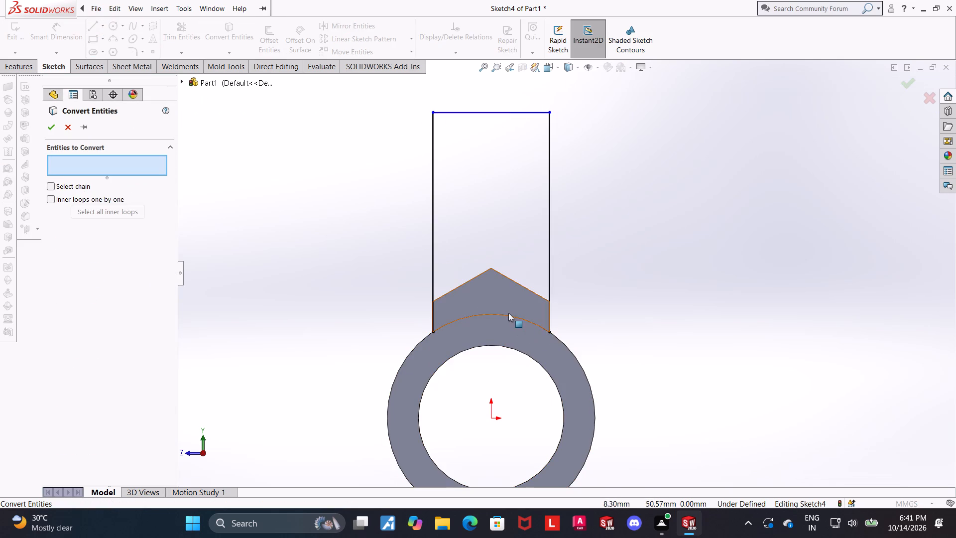
left_click(505, 316)
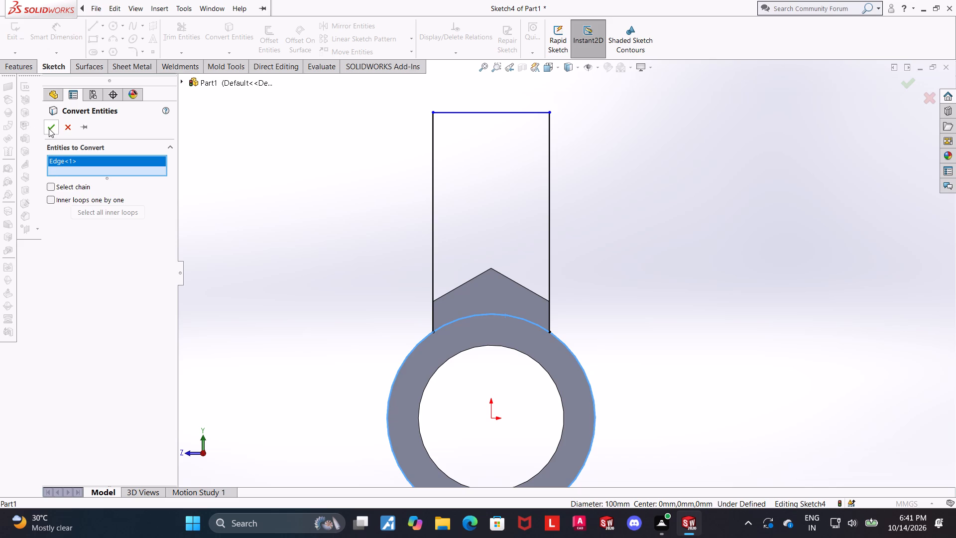
left_click(50, 126)
Trim the converted circle to leave only the arc between the two vertical lines.
left_click(181, 29)
left_click_drag(413, 421, 371, 410)
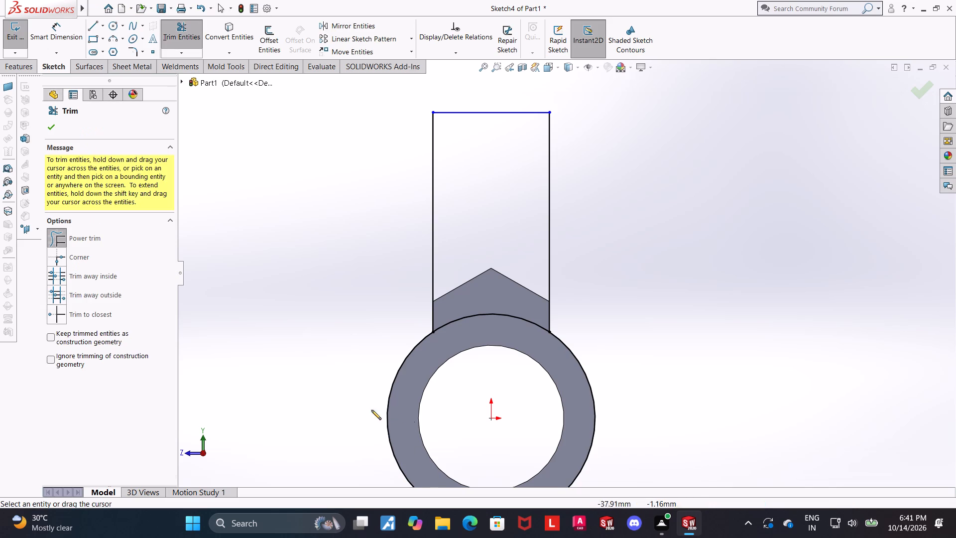
left_click_drag(371, 410, 314, 402)
scroll(465, 395, "up", 2)
scroll(597, 239, "up", 1)
key("Escape")
Dimension the profile's top line 156 mm above the origin.
scroll(568, 214, "down", 1)
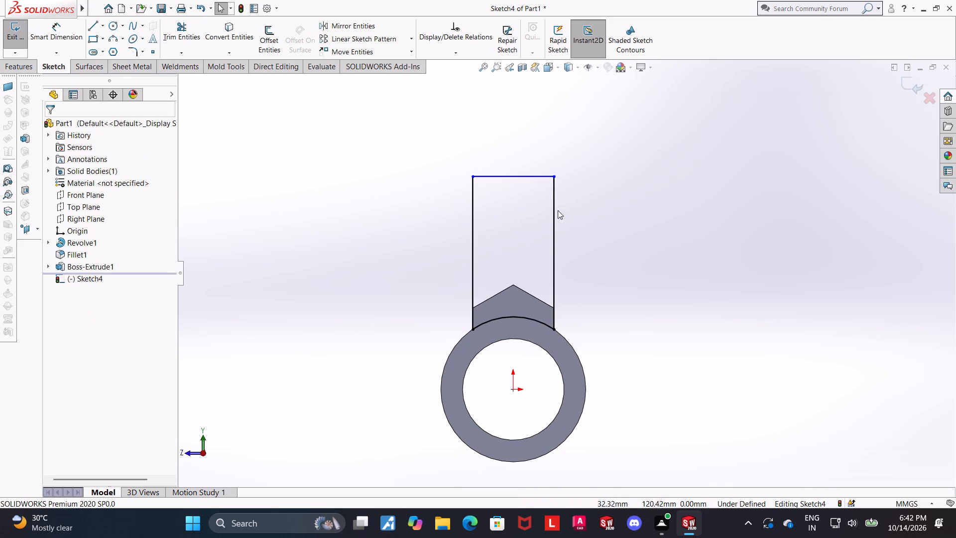
scroll(554, 137, "down", 1)
key("Escape")
key("Escape")
left_click(43, 31)
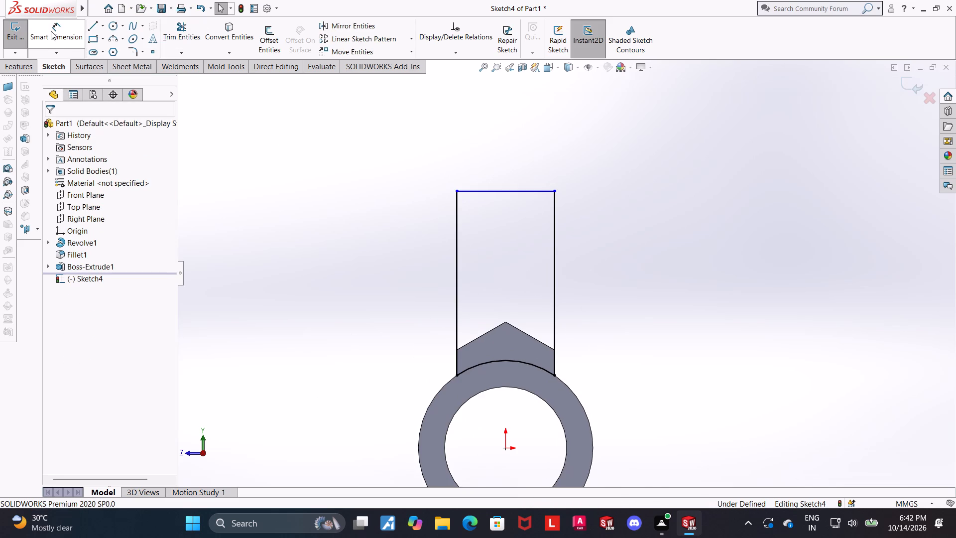
left_click(51, 31)
left_click(540, 192)
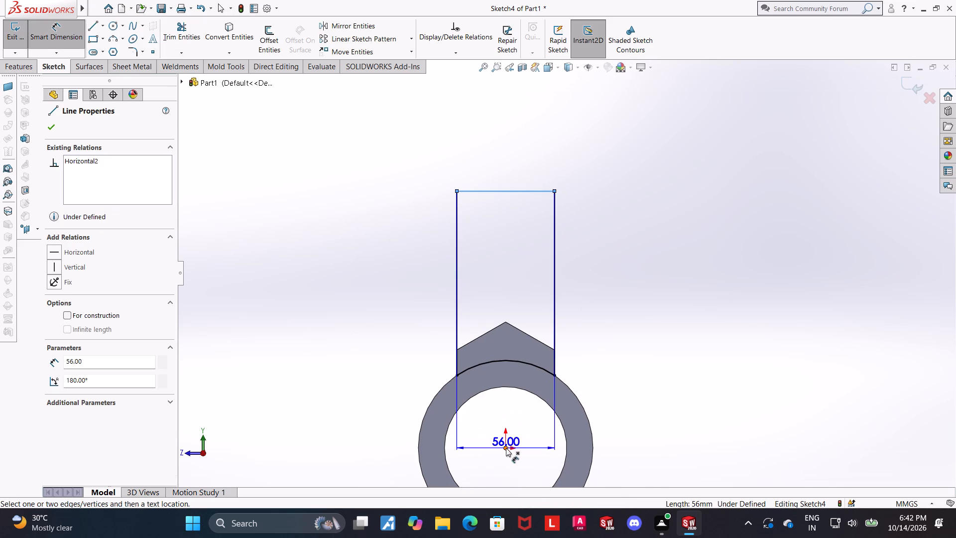
left_click(506, 448)
left_click(665, 386)
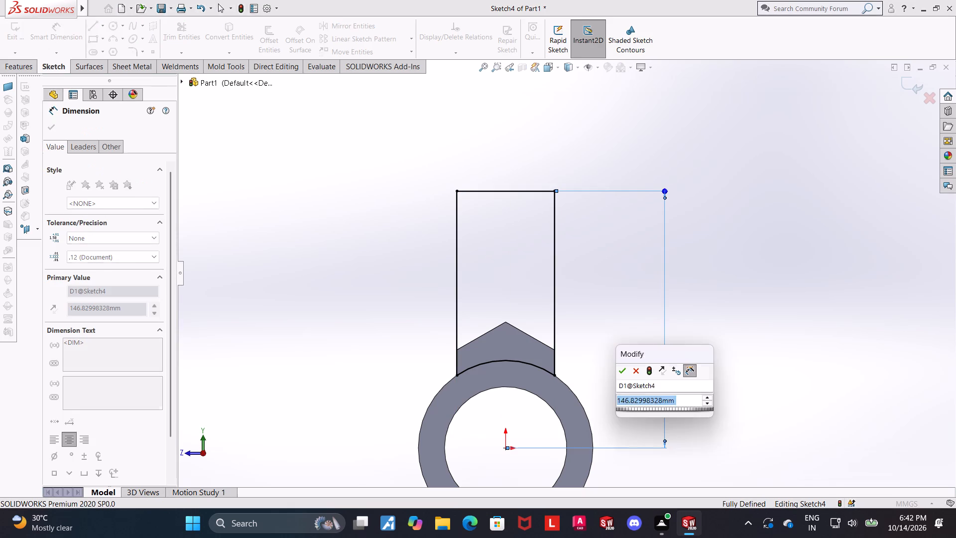
type("156")
key("Delete")
key("Return")
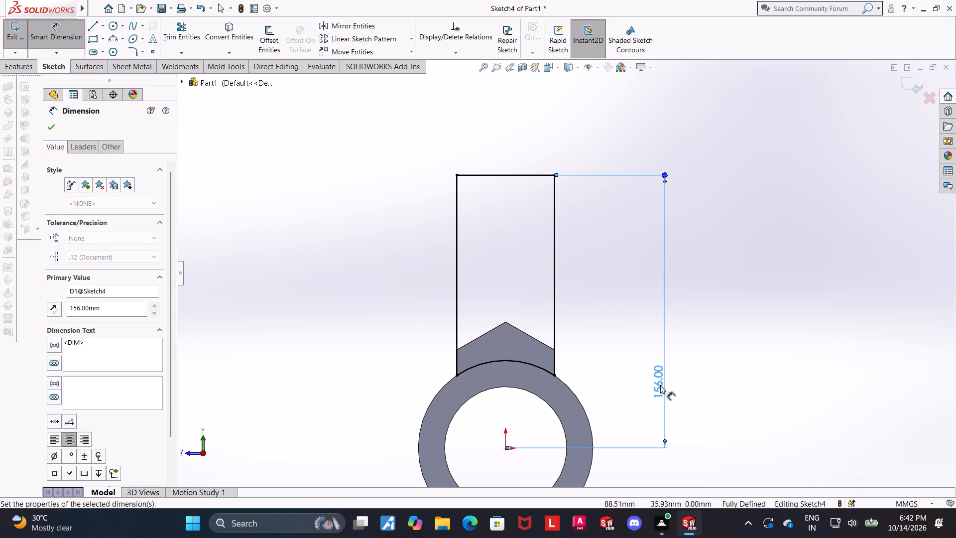
key("Escape")
scroll(660, 362, "up", 1)
key("Escape")
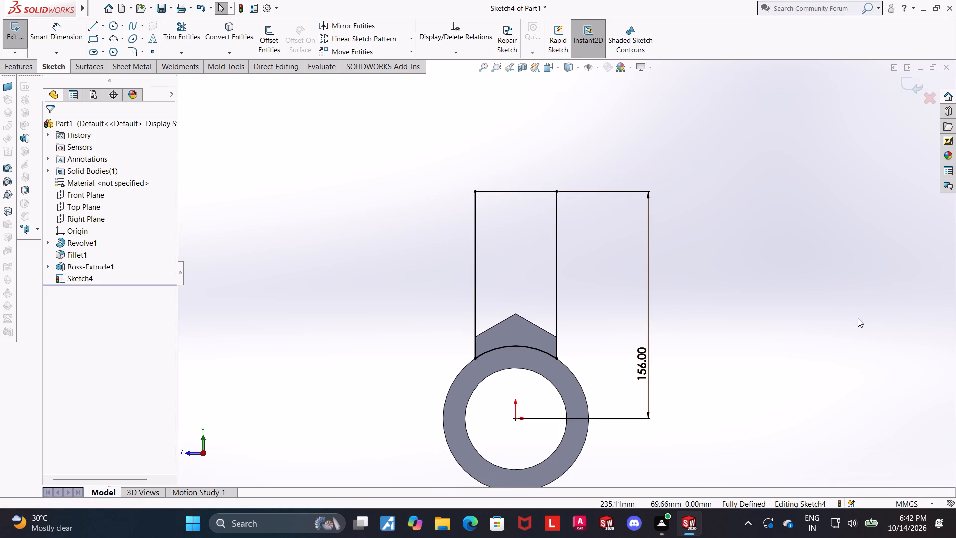
Sketch a circle about 20 mm in diameter inside the profile, centred about 123 mm directly above the origin.
scroll(724, 331, "down", 1)
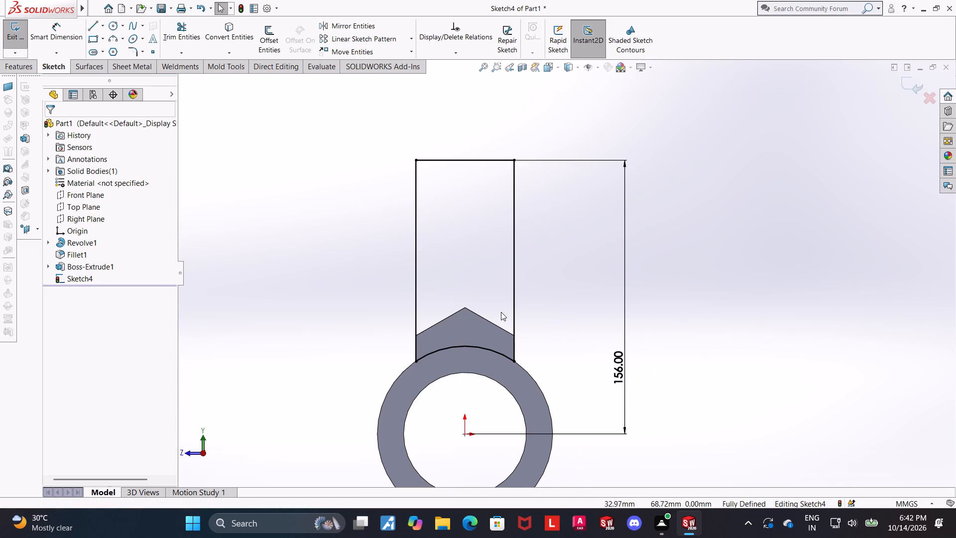
scroll(505, 311, "up", 1)
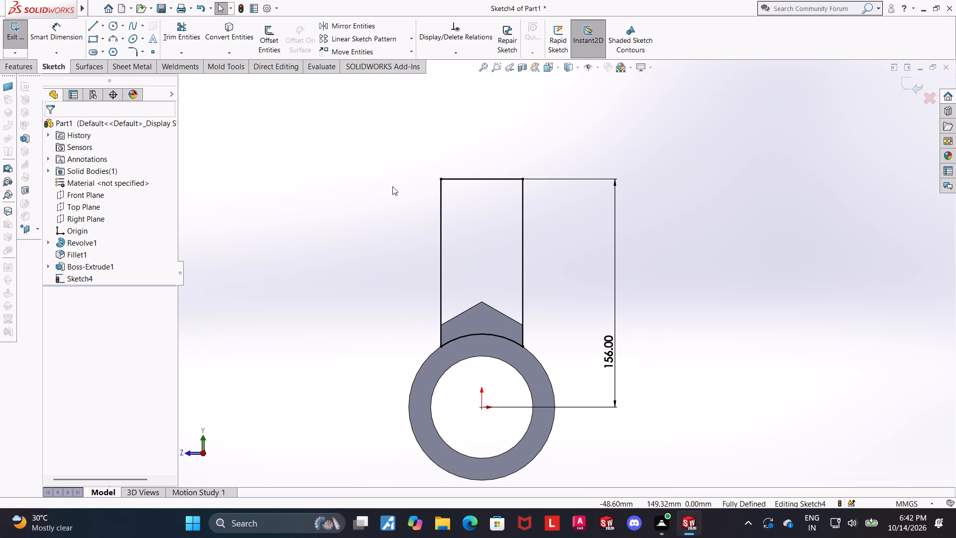
scroll(397, 190, "down", 1)
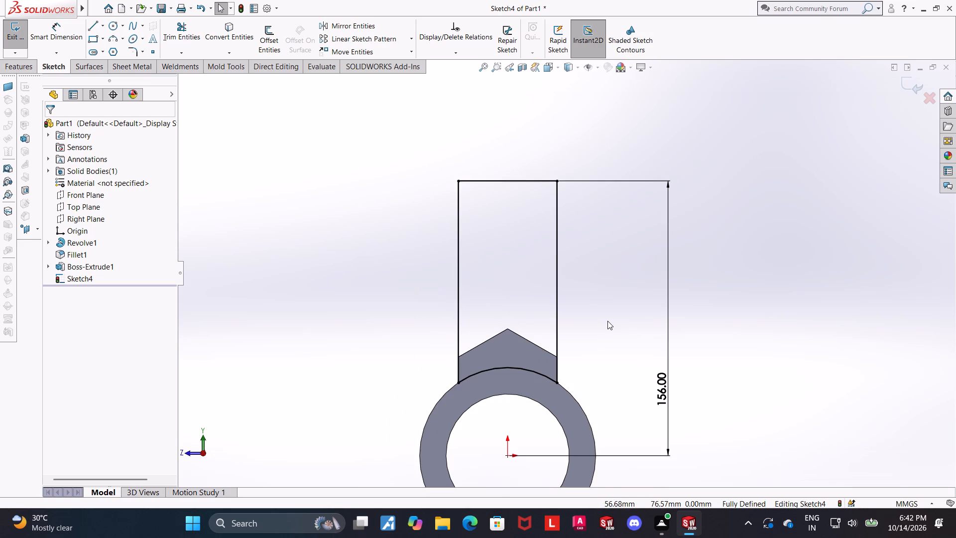
scroll(607, 321, "up", 1)
scroll(469, 272, "down", 1)
key("Escape")
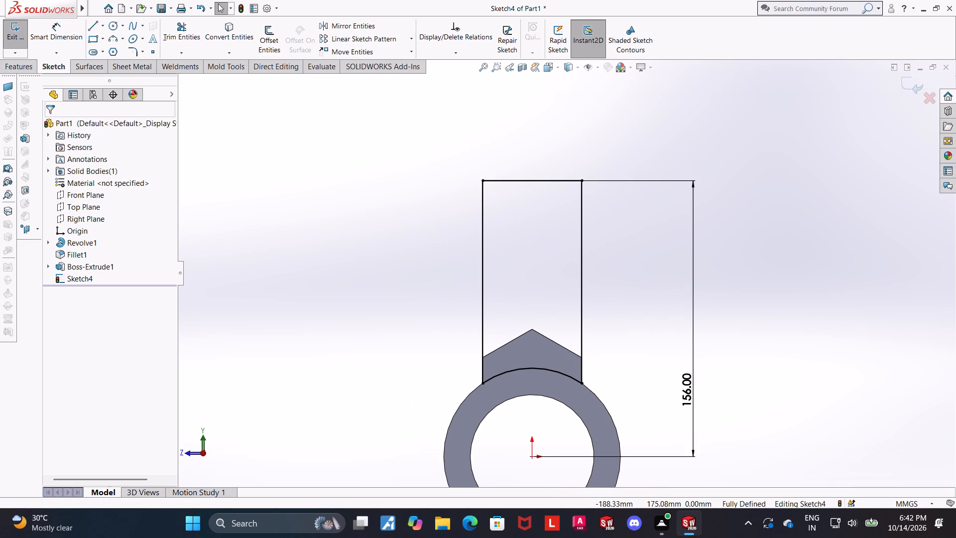
left_click(113, 28)
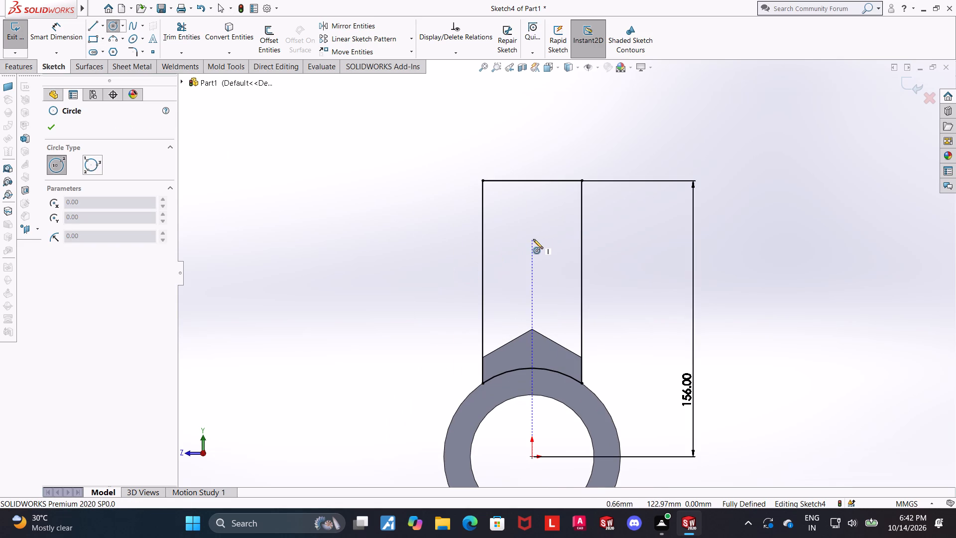
left_click(532, 239)
left_click(548, 231)
key("Escape")
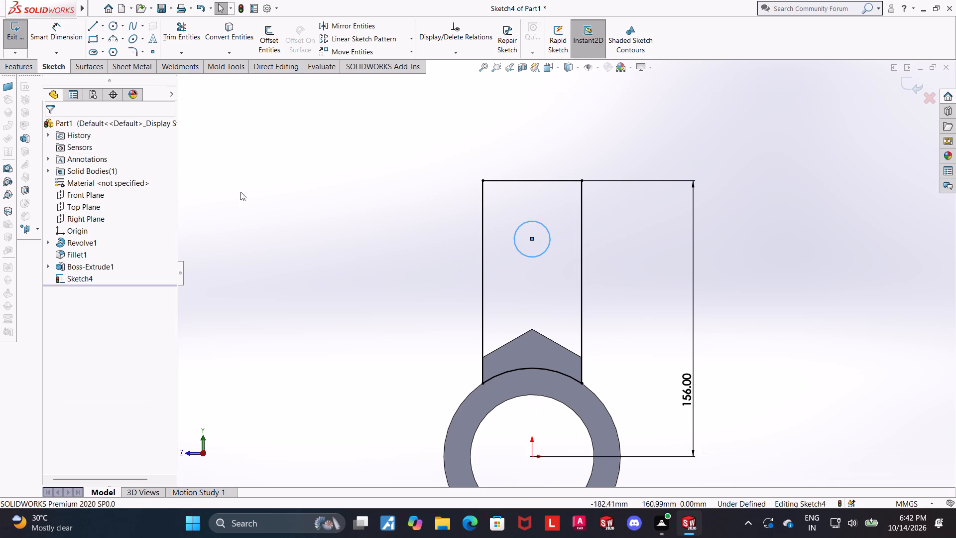
Dimension the circle's diameter as 14 mm.
scroll(305, 220, "up", 1)
scroll(94, 134, "down", 1)
left_click(52, 38)
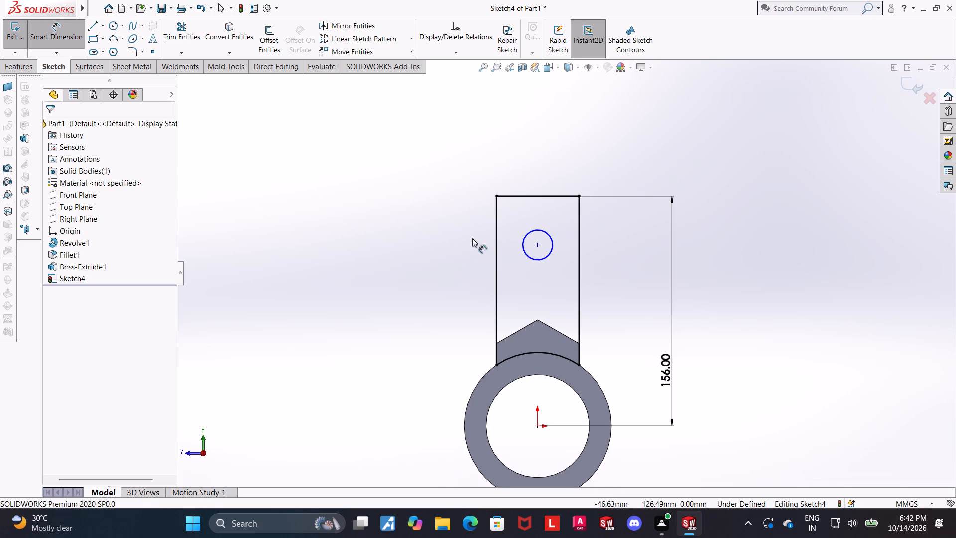
left_click(541, 232)
left_click(541, 220)
type("14")
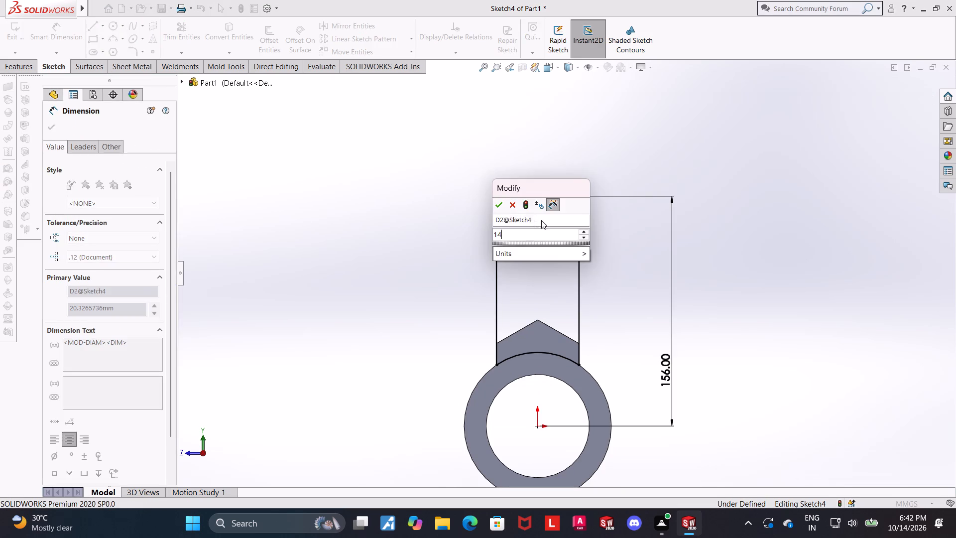
key("Return")
key("Escape")
key("Escape")
Add a vertical relation between the circle's centre and the origin.
left_click(536, 245)
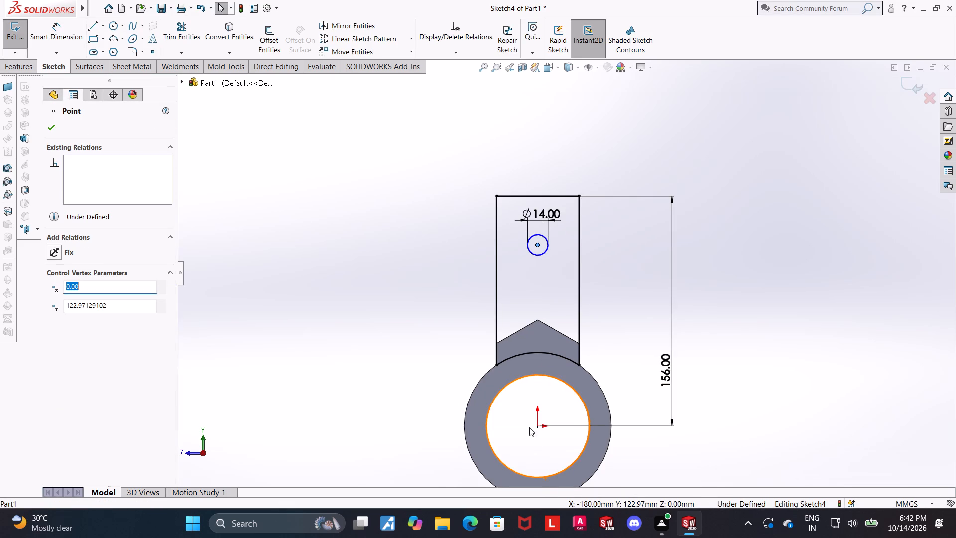
left_click(541, 430, "ctrl")
left_click(536, 429, "ctrl")
left_click(537, 428, "ctrl")
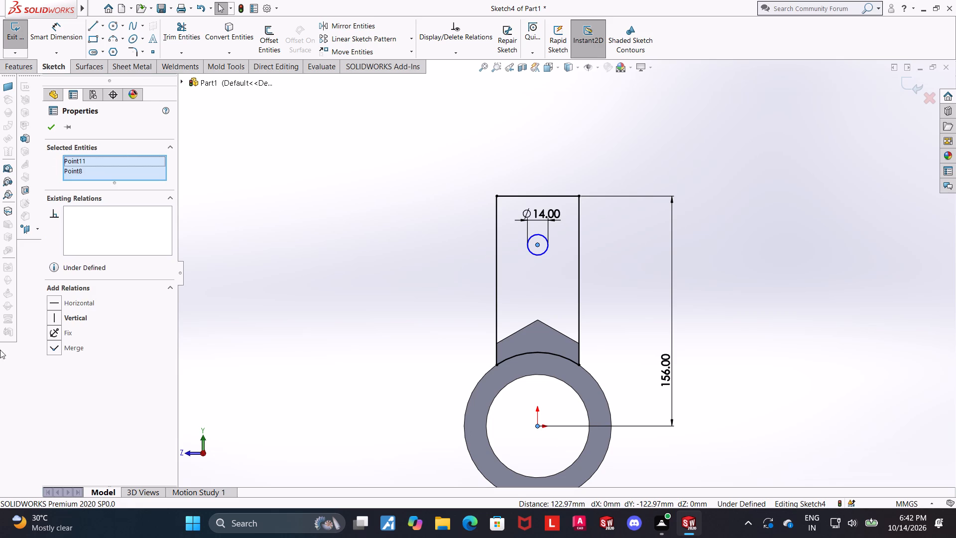
left_click(50, 313)
key("Escape")
Dimension the circle's centre 106 mm above the origin.
scroll(670, 288, "up", 1)
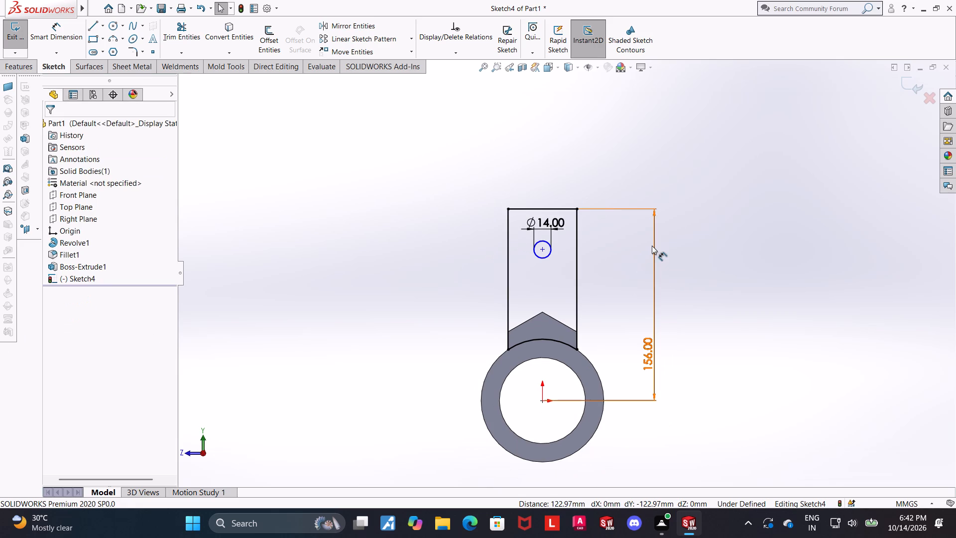
scroll(652, 246, "up", 1)
scroll(652, 246, "down", 1)
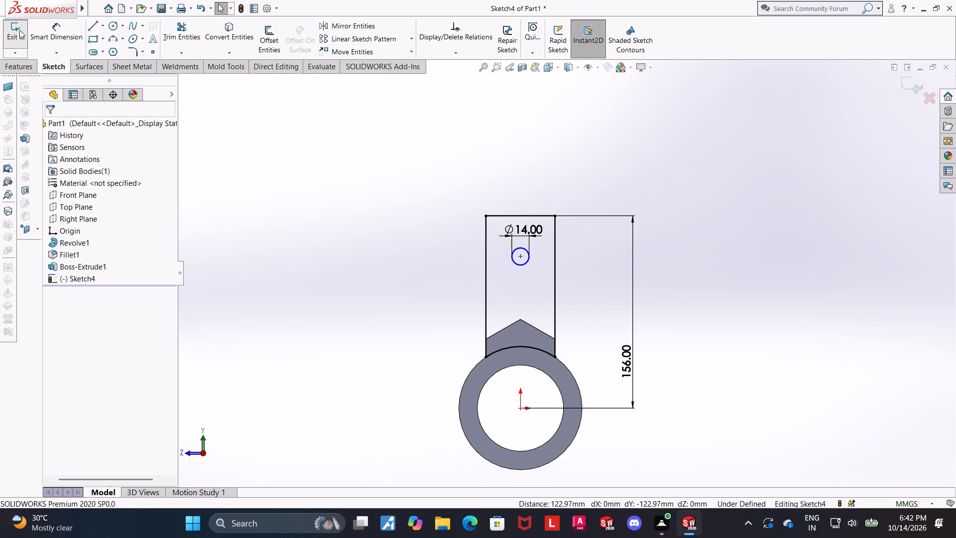
left_click(43, 31)
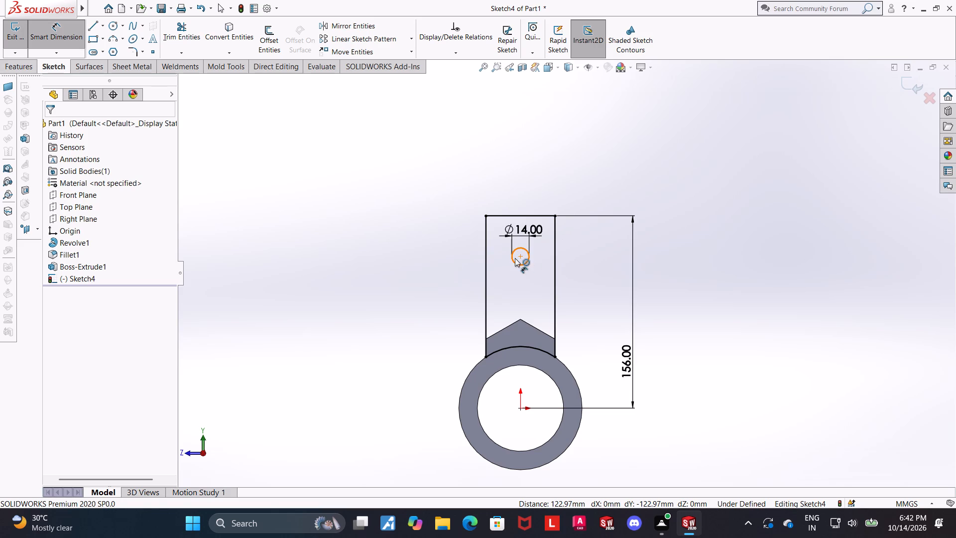
left_click(518, 257)
left_click(522, 411)
left_click(405, 354)
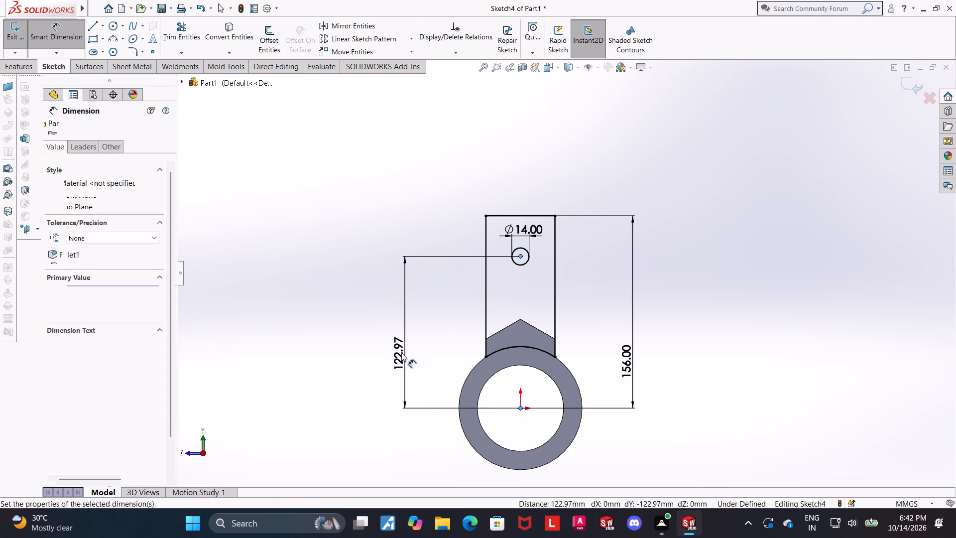
type("105")
key("BackSpace")
key("6")
key("Return")
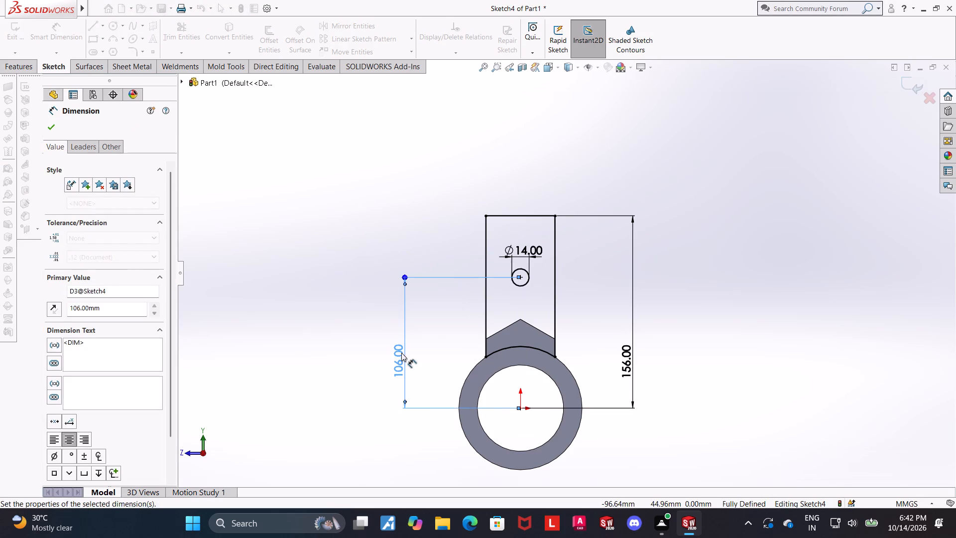
key("Escape")
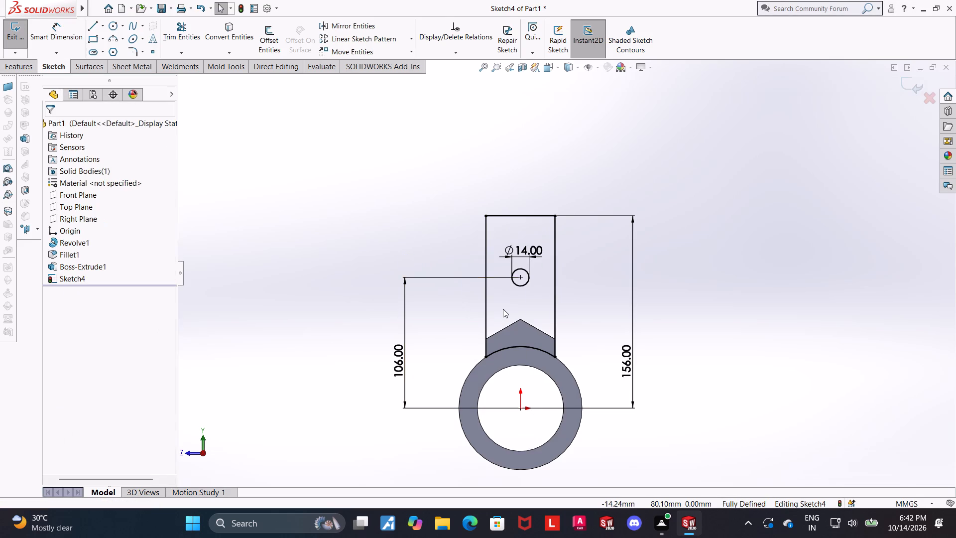
Examine the dimensioned profile and its hole at an angle against the gabled boss and cylinder.
scroll(630, 328, "up", 2)
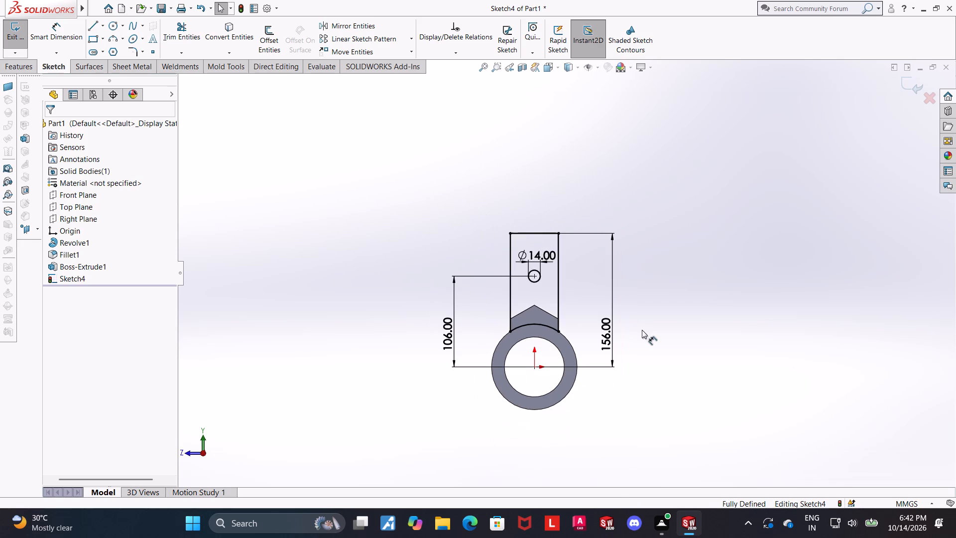
scroll(542, 287, "down", 2)
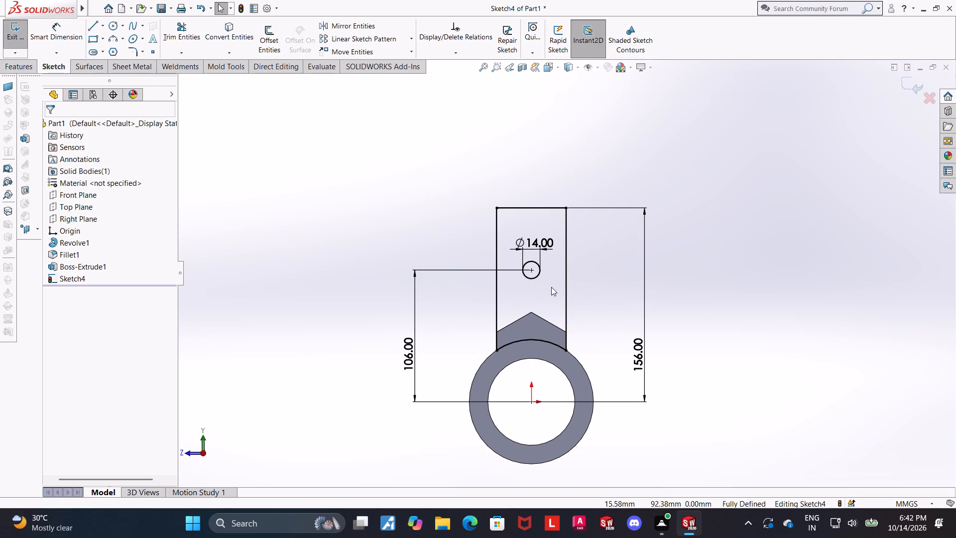
middle_click_drag(627, 296, 654, 309)
scroll(648, 308, "up", 1)
scroll(600, 275, "down", 1)
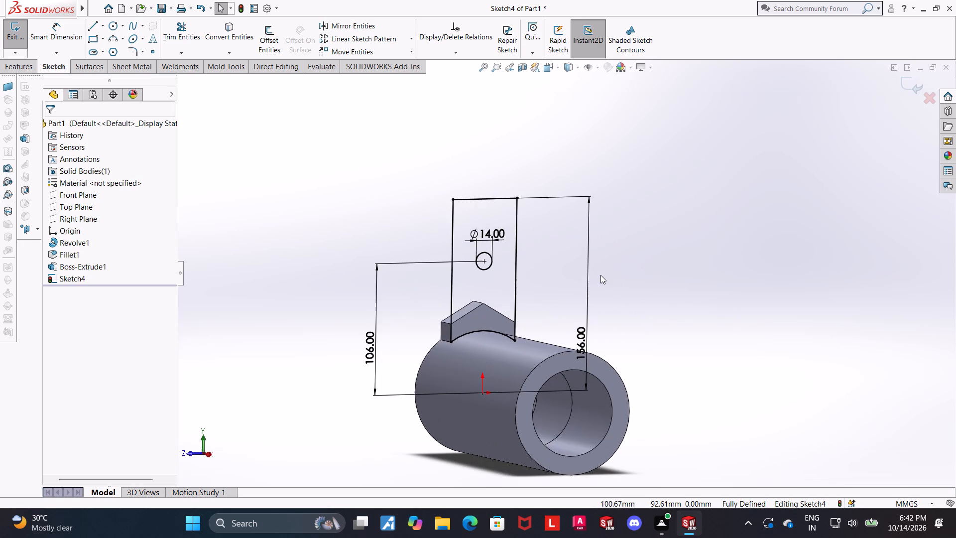
Examine the dimensioned plate profile and its hole square-on from the right view and at an angle against the cylinder.
middle_click_drag(514, 276, 510, 290)
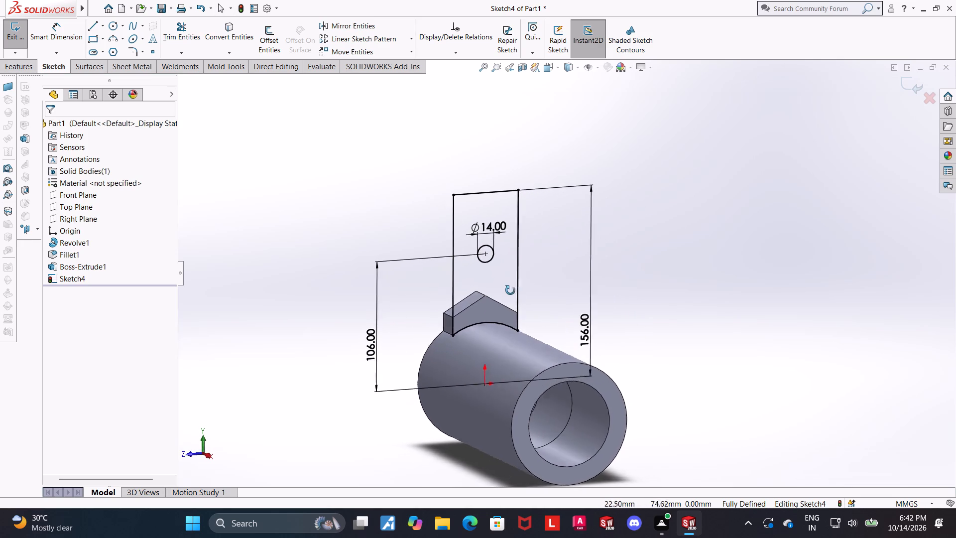
middle_click_drag(510, 290, 512, 292)
scroll(504, 285, "up", 1)
scroll(522, 259, "down", 1)
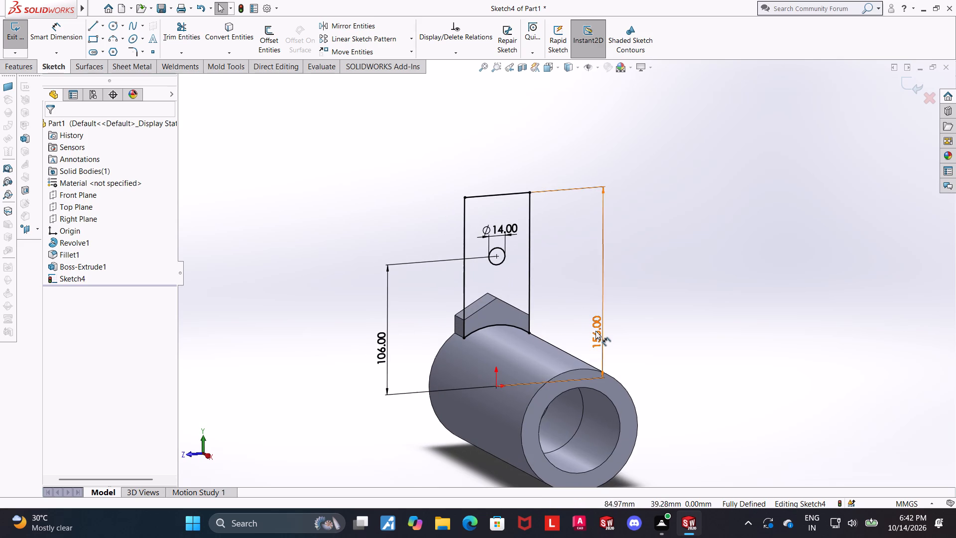
middle_click_drag(651, 331, 620, 311)
left_click(554, 67)
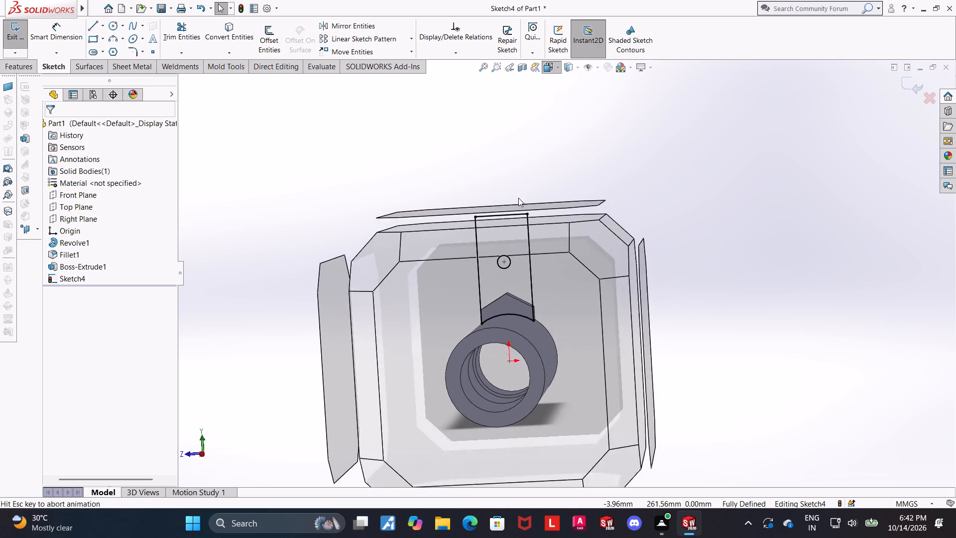
left_click(464, 335)
scroll(720, 355, "up", 1)
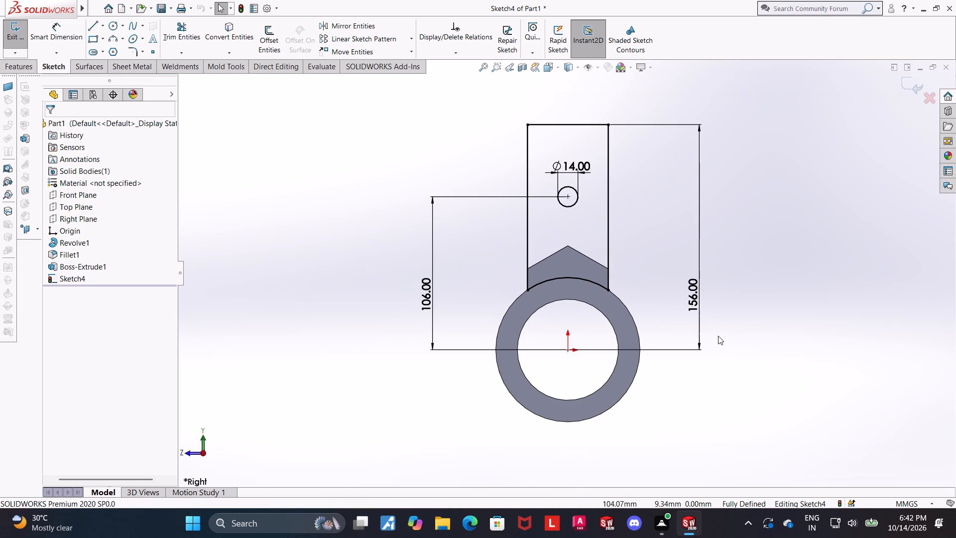
scroll(722, 304, "up", 1)
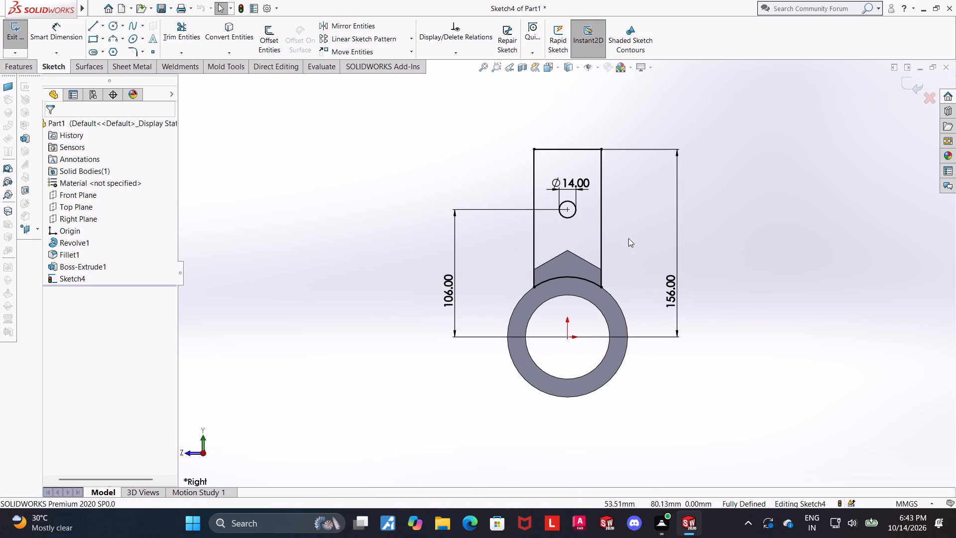
scroll(600, 168, "down", 1)
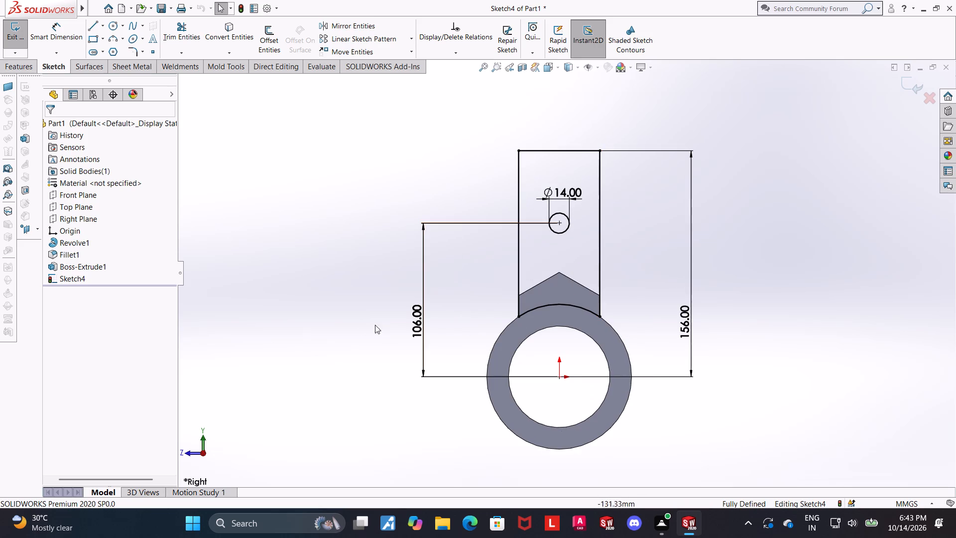
scroll(597, 218, "up", 1)
middle_click_drag(585, 228, 634, 250)
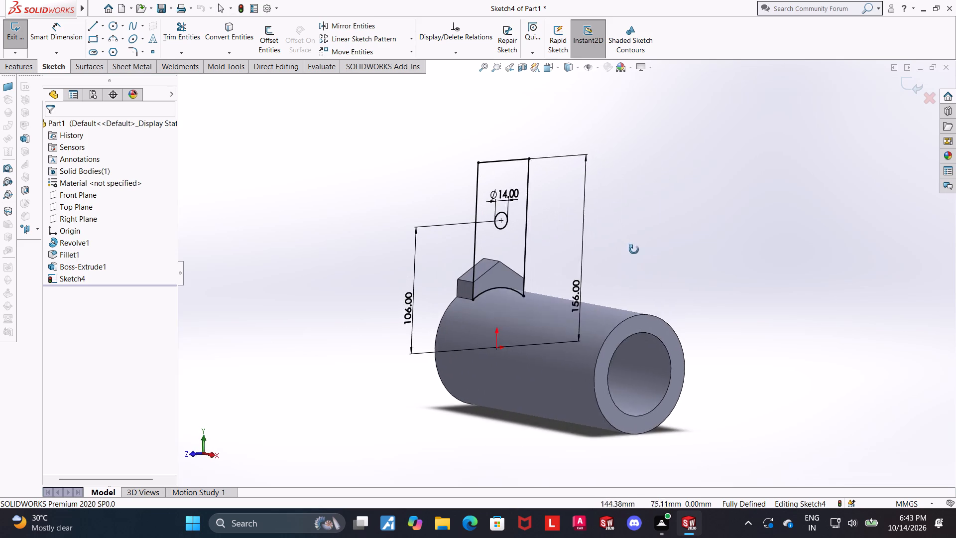
middle_click_drag(634, 250, 644, 260)
Close the plate sketch and extrude it 20 mm blind from the sketch plane, merged with the body.
left_click(908, 86)
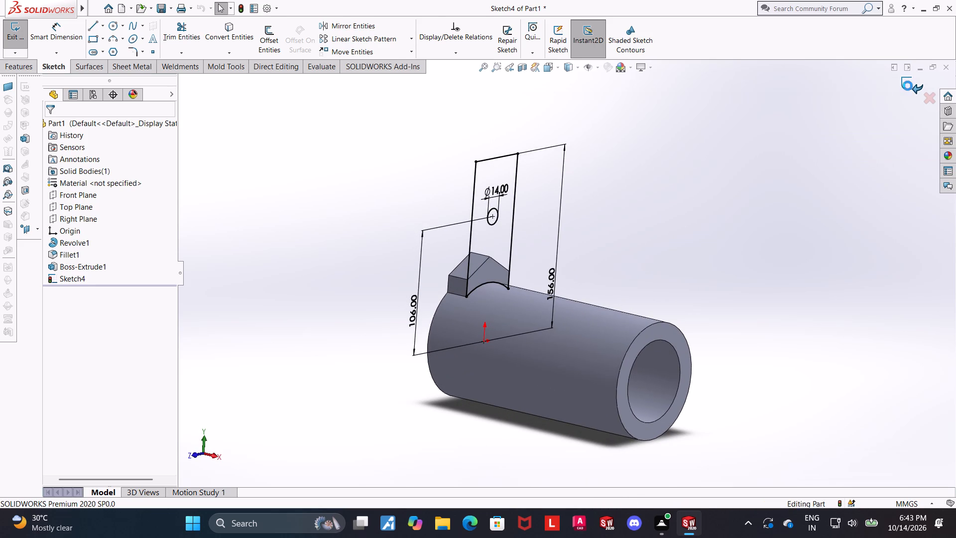
left_click(15, 36)
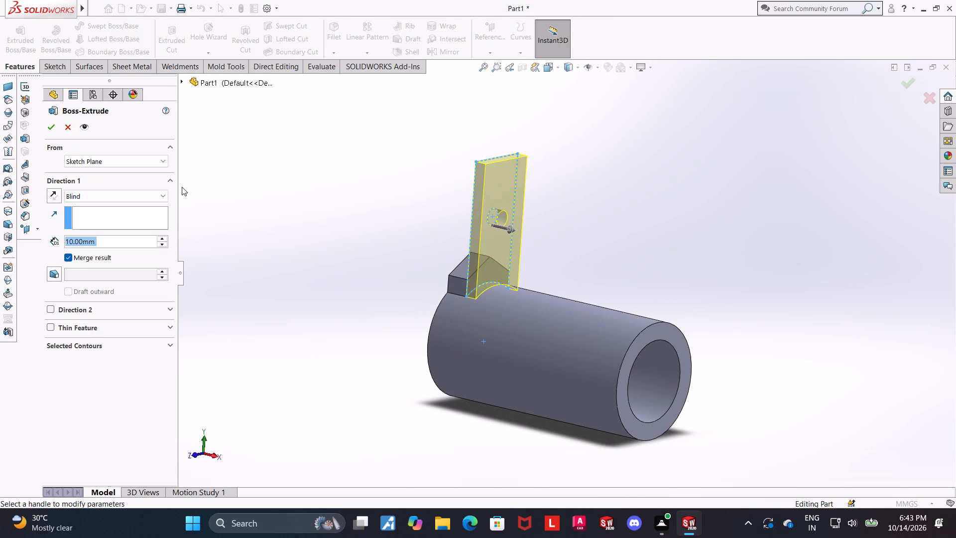
type("20")
key("Return")
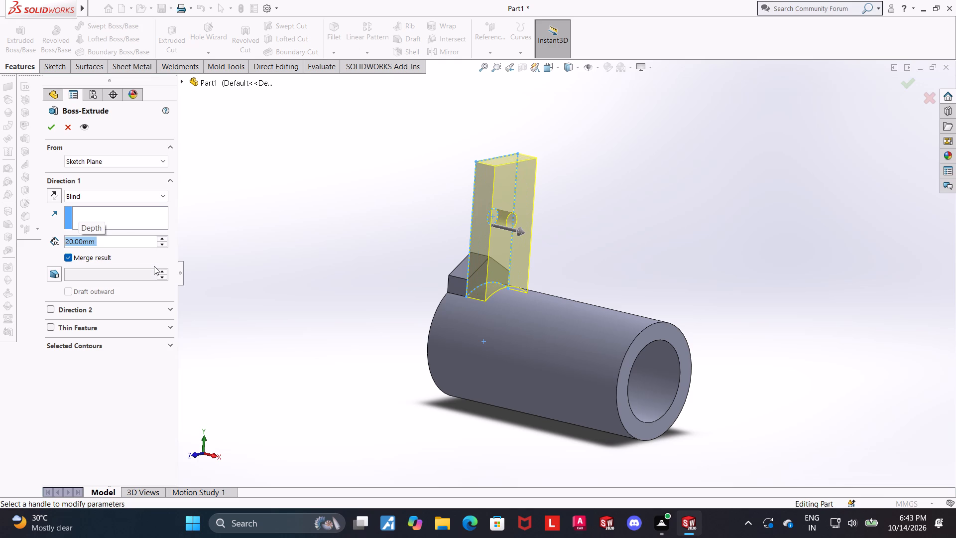
left_click(52, 123)
left_click(232, 195)
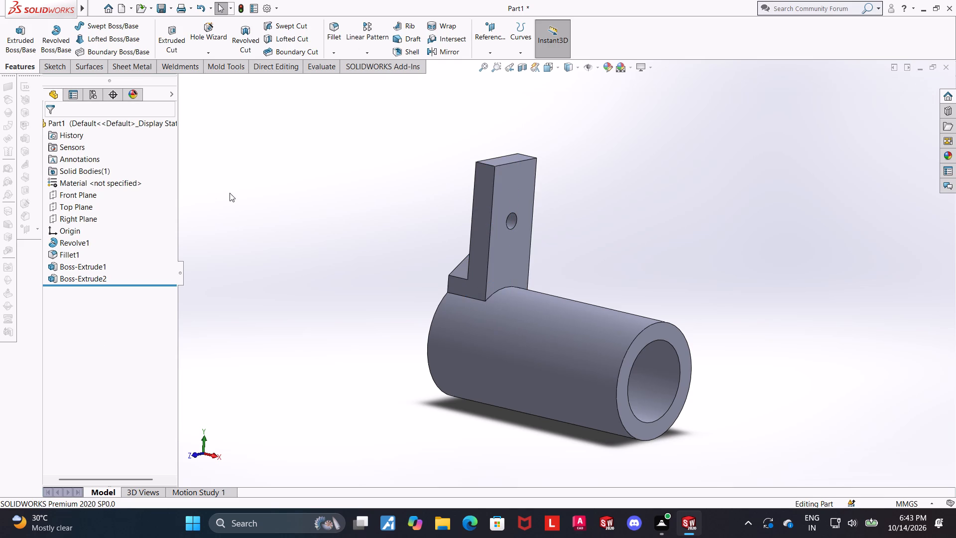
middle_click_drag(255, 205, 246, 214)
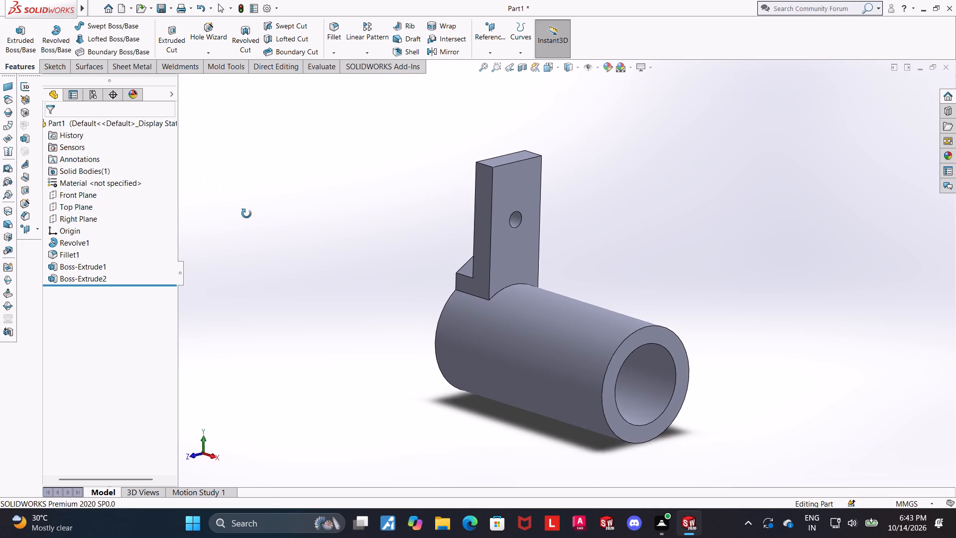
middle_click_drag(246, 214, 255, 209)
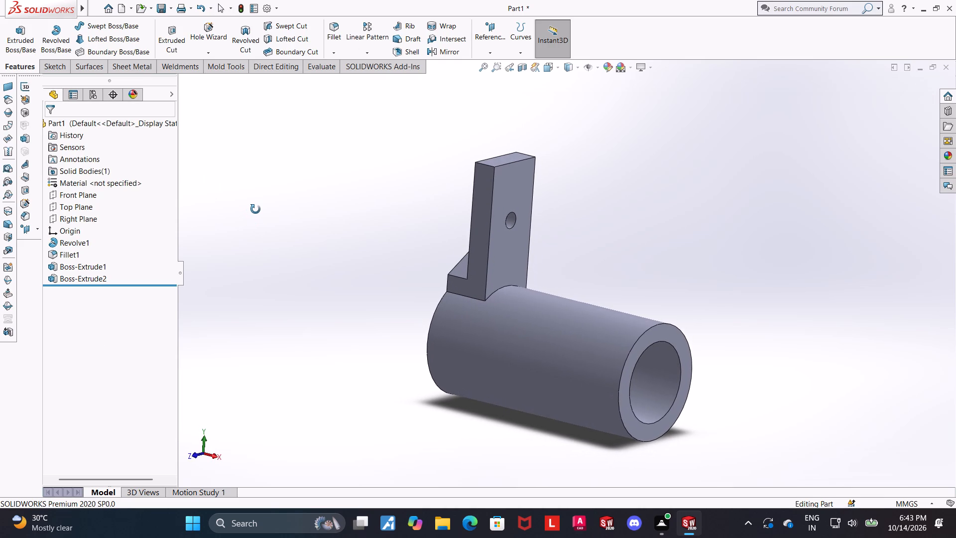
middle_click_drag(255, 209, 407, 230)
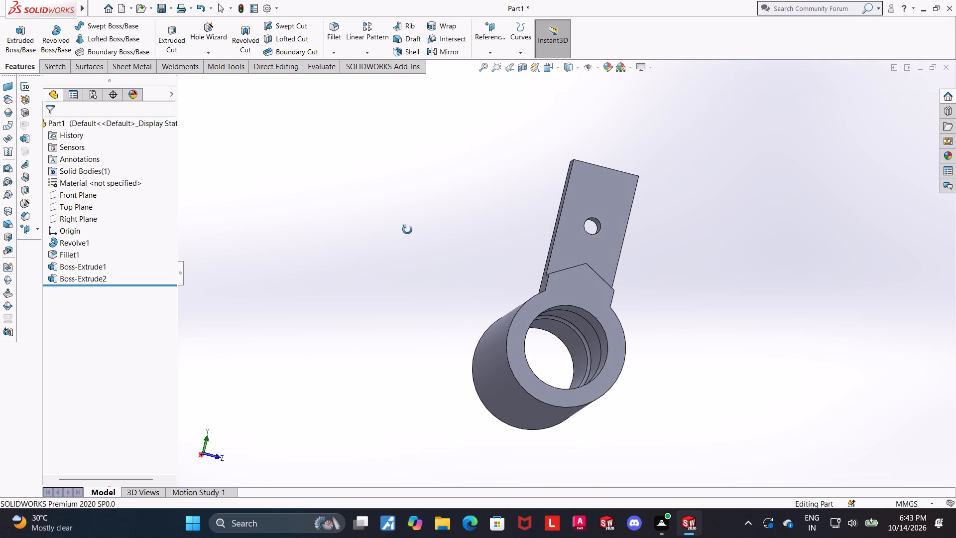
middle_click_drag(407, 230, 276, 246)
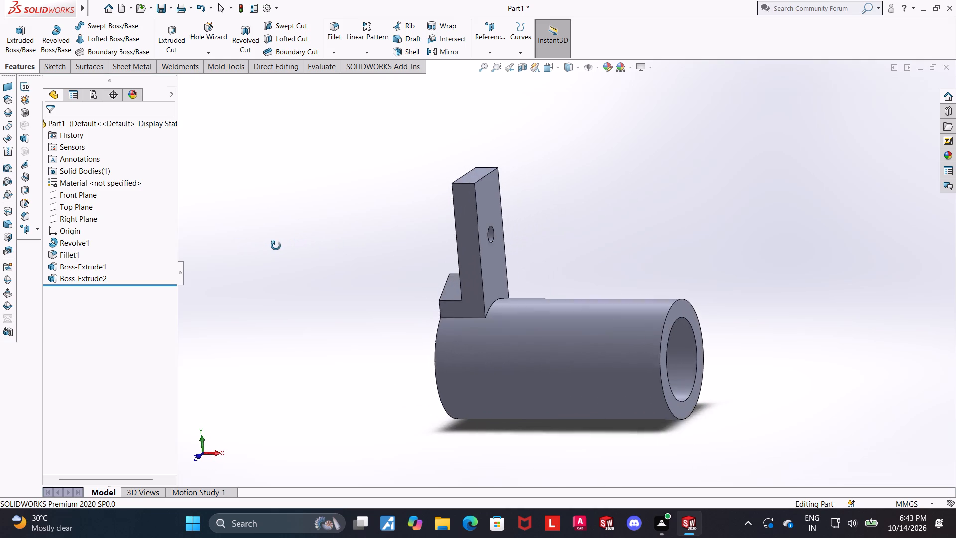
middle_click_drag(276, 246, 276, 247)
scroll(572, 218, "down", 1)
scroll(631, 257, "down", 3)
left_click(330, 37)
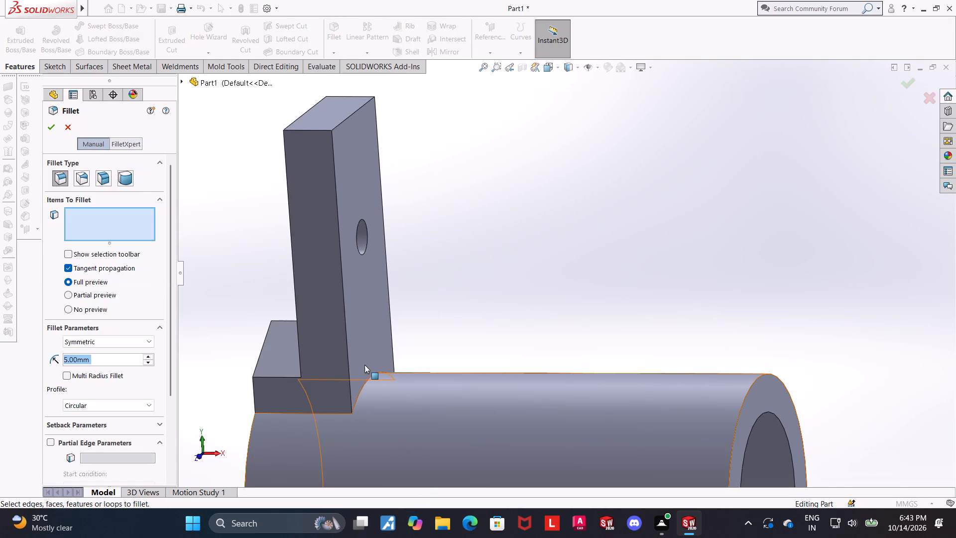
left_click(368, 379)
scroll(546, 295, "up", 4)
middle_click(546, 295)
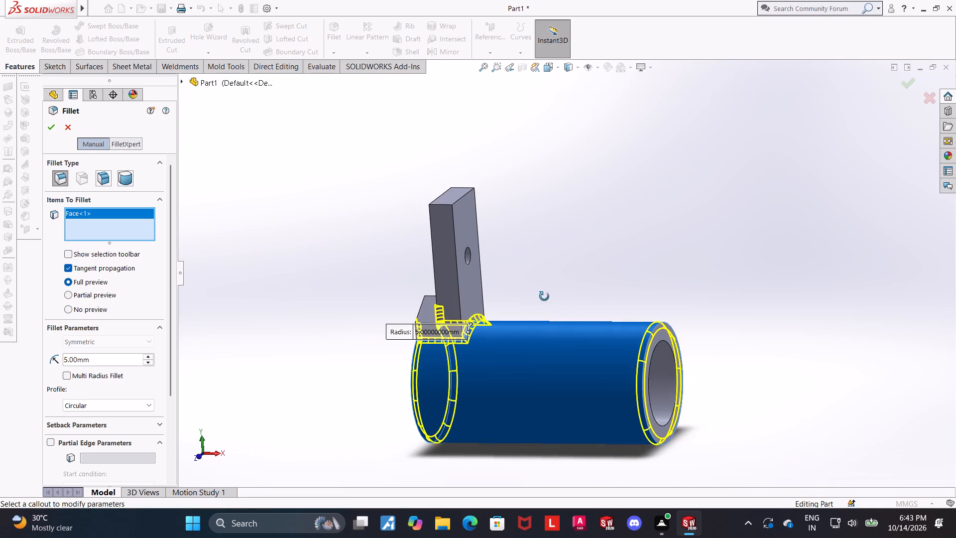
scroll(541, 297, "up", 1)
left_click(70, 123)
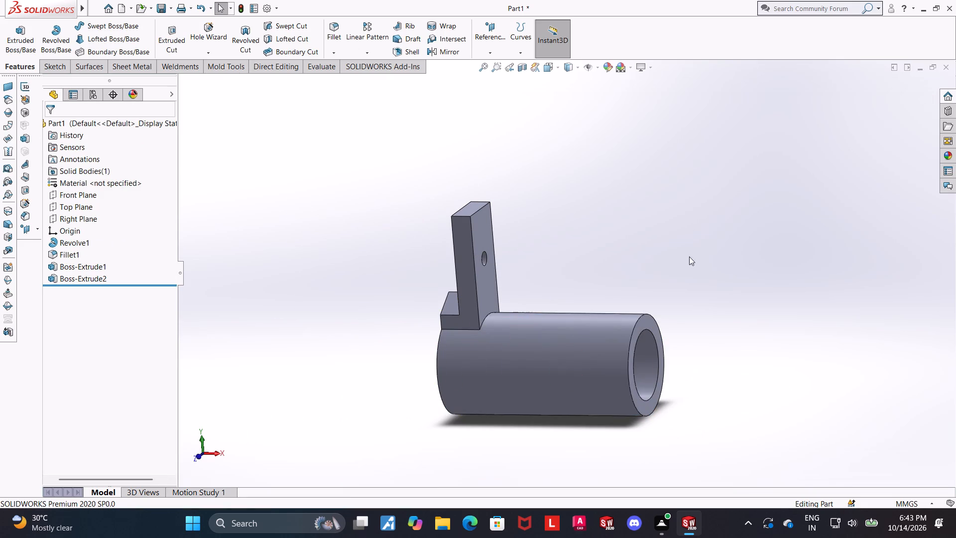
Fillet the curved edge where the upright plate's holed face meets the cylinder with a 12 mm radius.
middle_click_drag(689, 258, 687, 262)
scroll(547, 285, "down", 4)
middle_click_drag(537, 308, 521, 356)
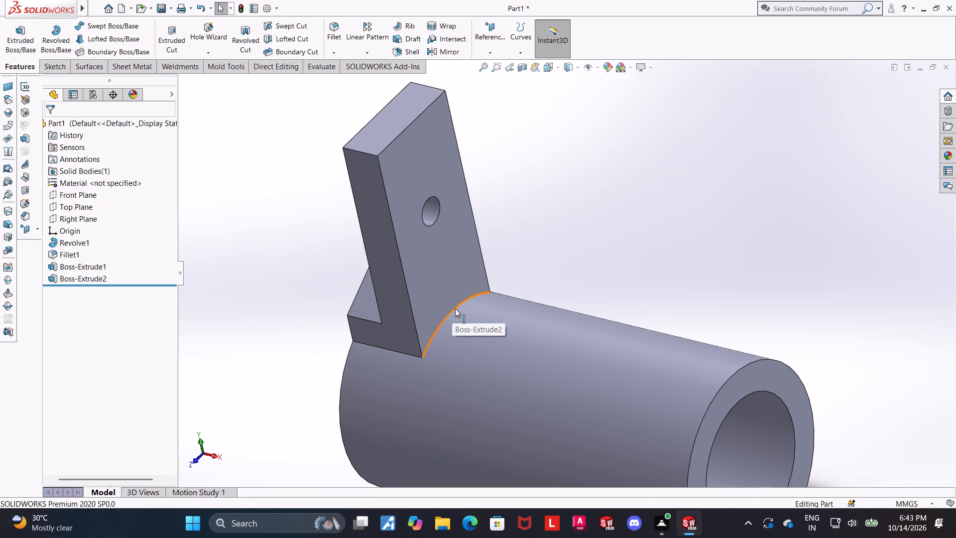
left_click(455, 308)
left_click(329, 34)
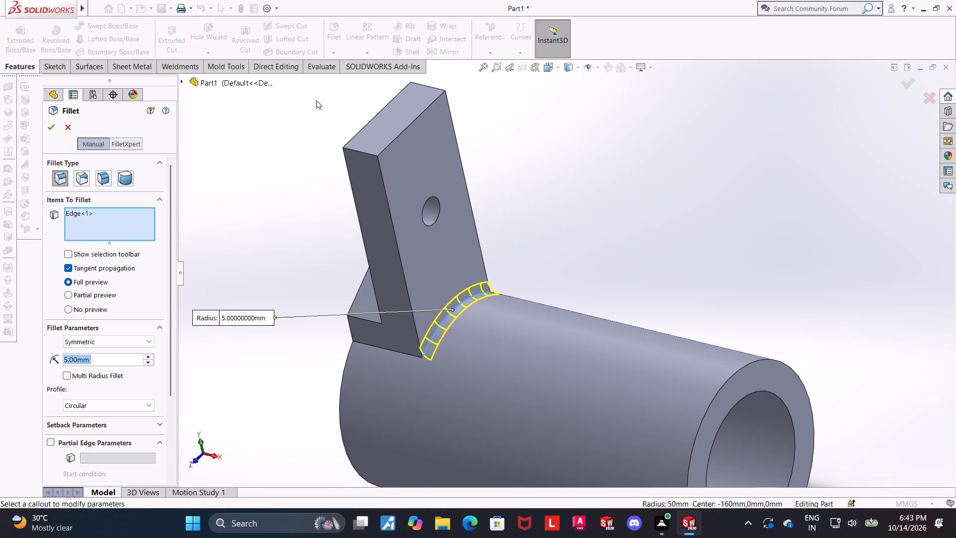
scroll(240, 244, "up", 1)
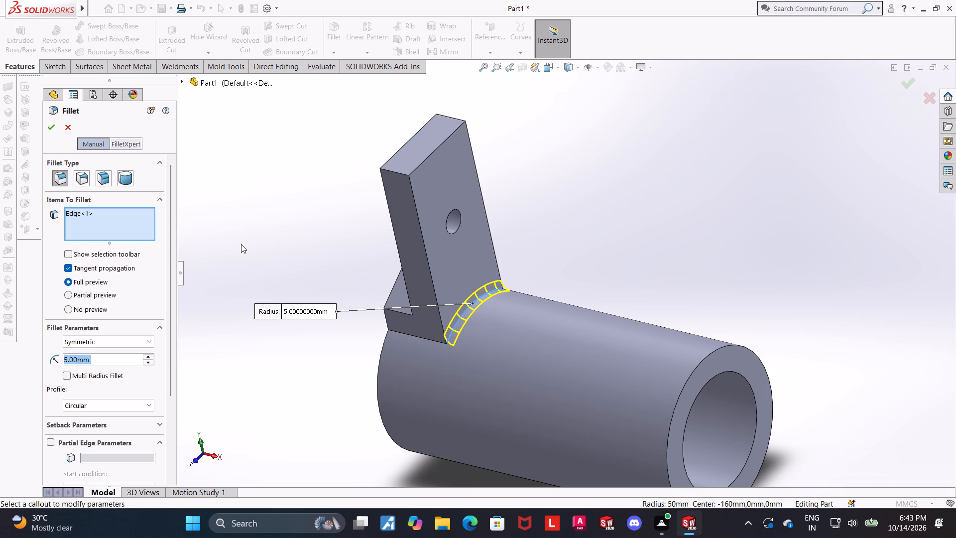
key("1")
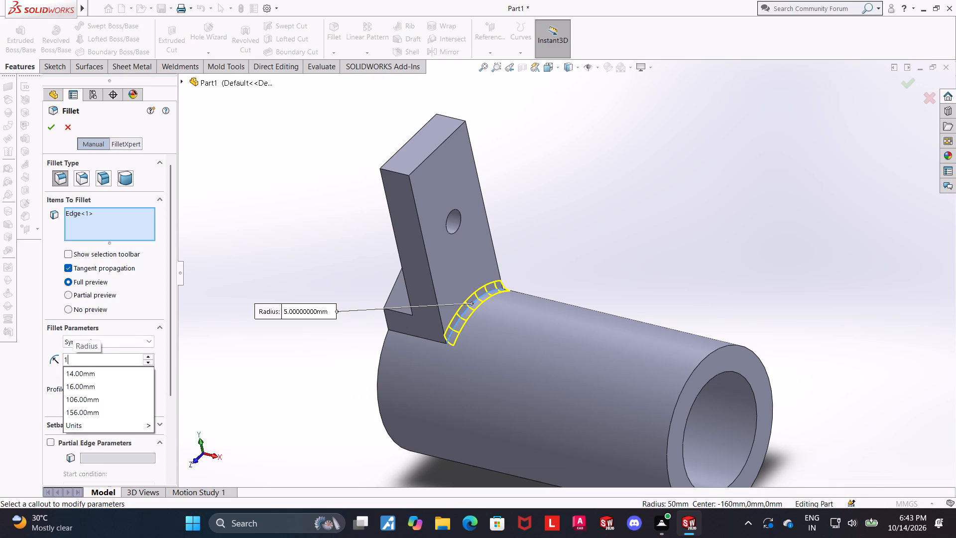
key("2")
key("Return")
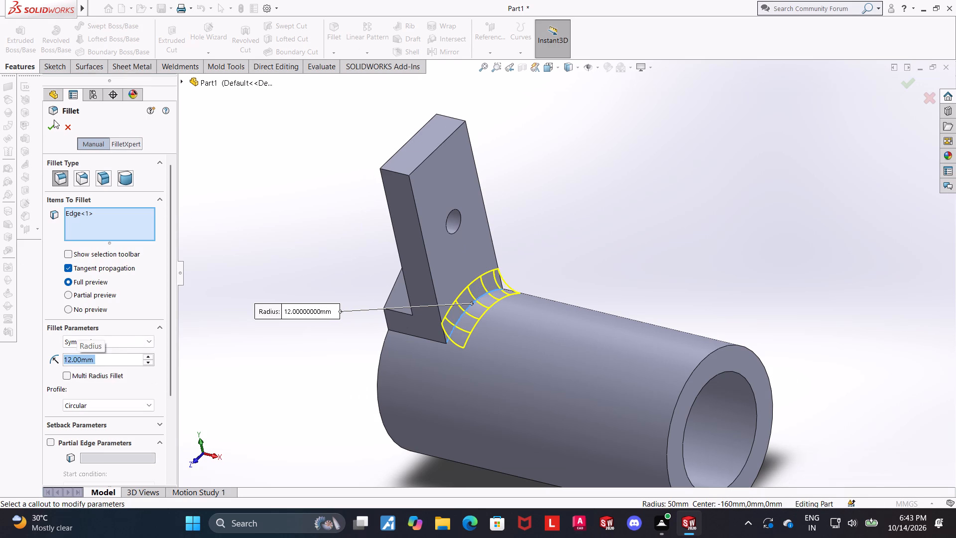
left_click(54, 125)
scroll(412, 382, "up", 3)
left_click(471, 434)
Examine the filleted junction of plate and cylinder from the front view and at an angle.
middle_click_drag(477, 426, 519, 336)
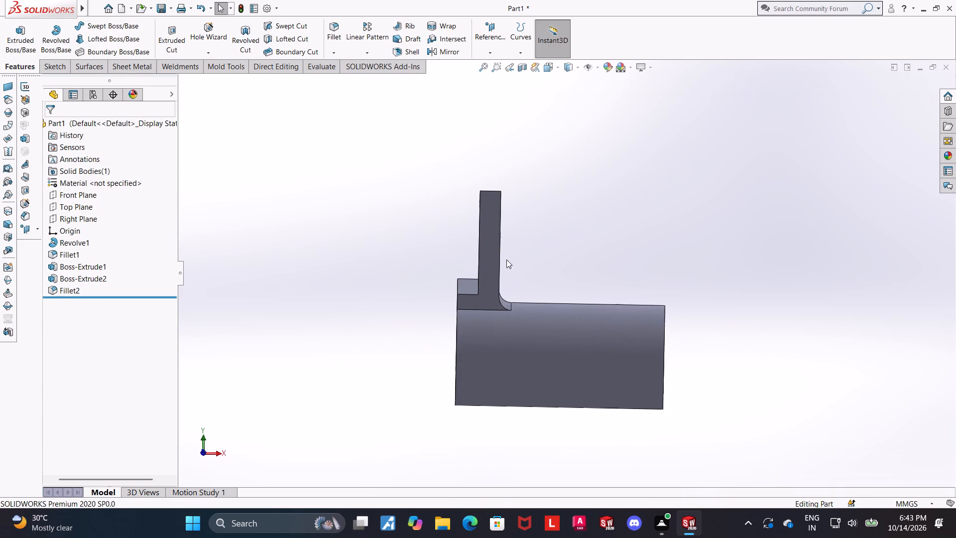
left_click(548, 68)
left_click(475, 334)
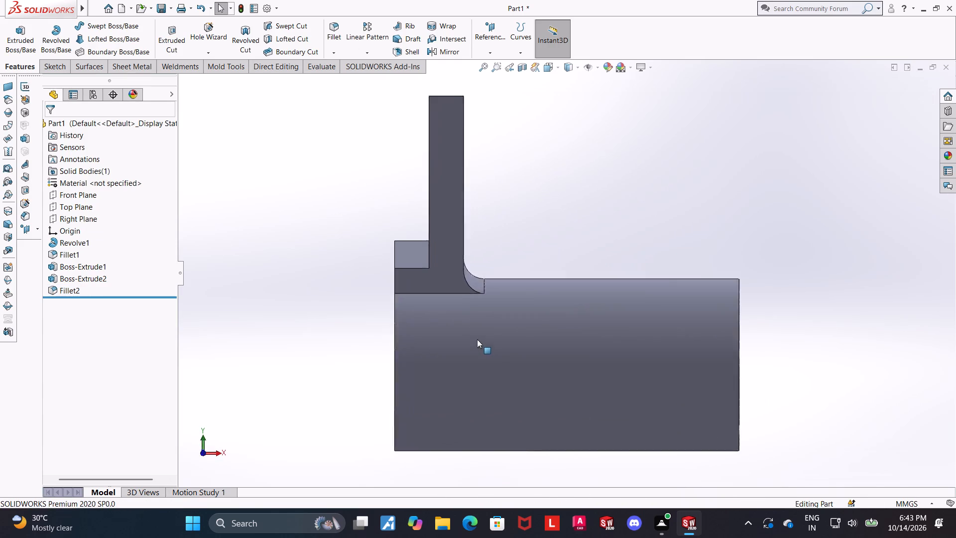
scroll(536, 217, "up", 1)
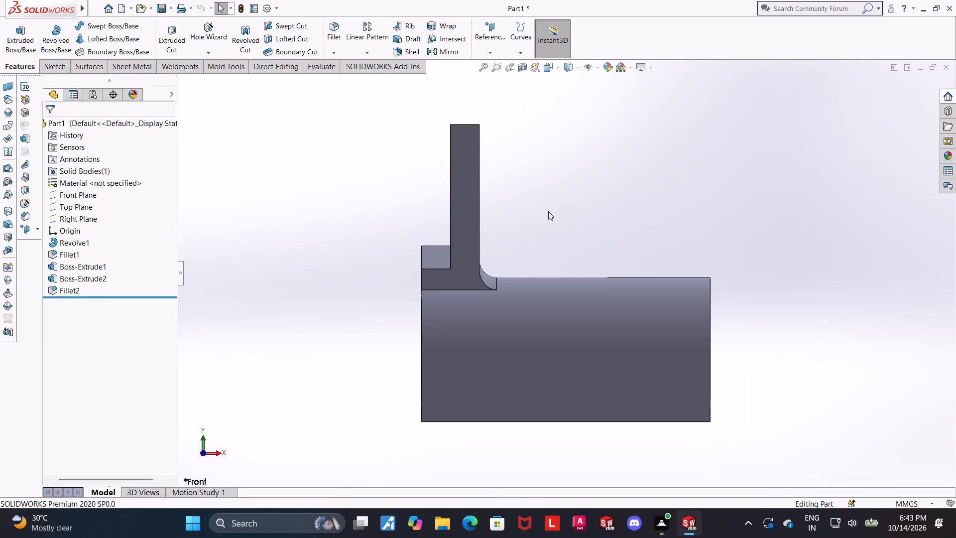
scroll(562, 211, "up", 1)
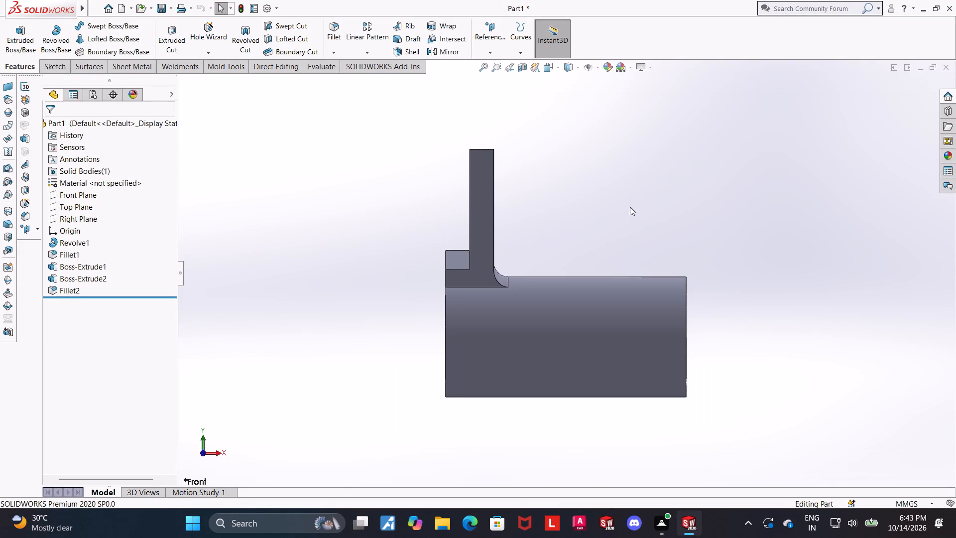
scroll(610, 225, "up", 1)
scroll(727, 221, "down", 1)
middle_click_drag(728, 221, 713, 249)
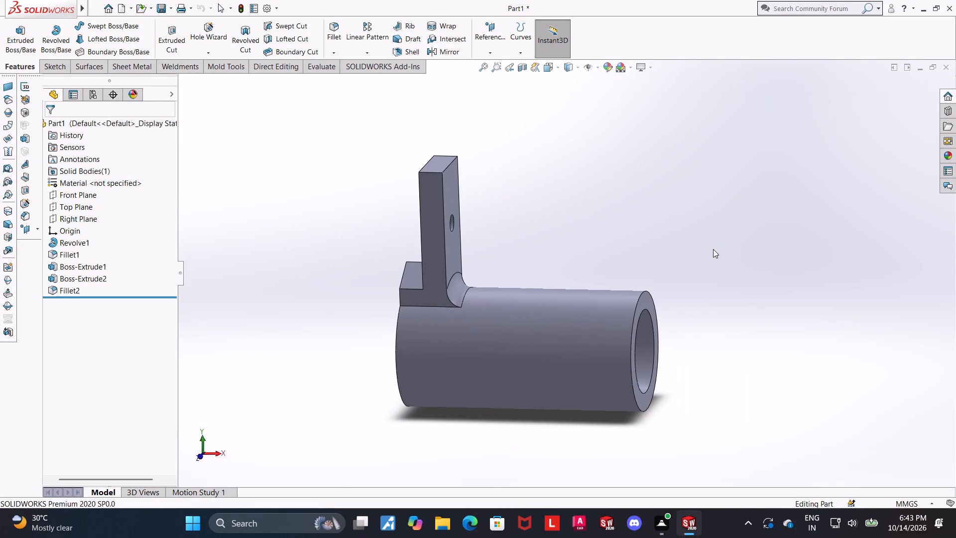
middle_click_drag(713, 249, 713, 255)
scroll(681, 226, "up", 2)
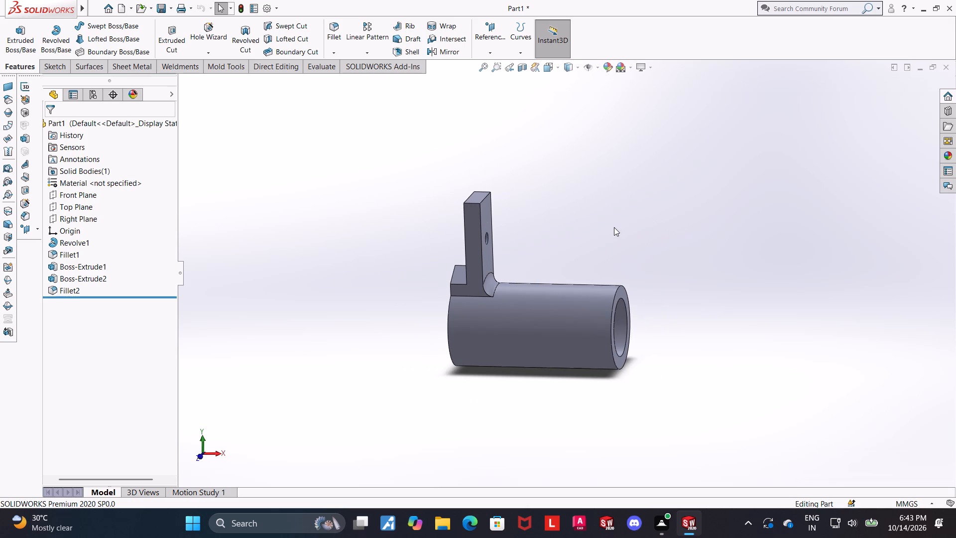
scroll(614, 227, "down", 1)
middle_click_drag(613, 233, 612, 248)
scroll(619, 239, "down", 1)
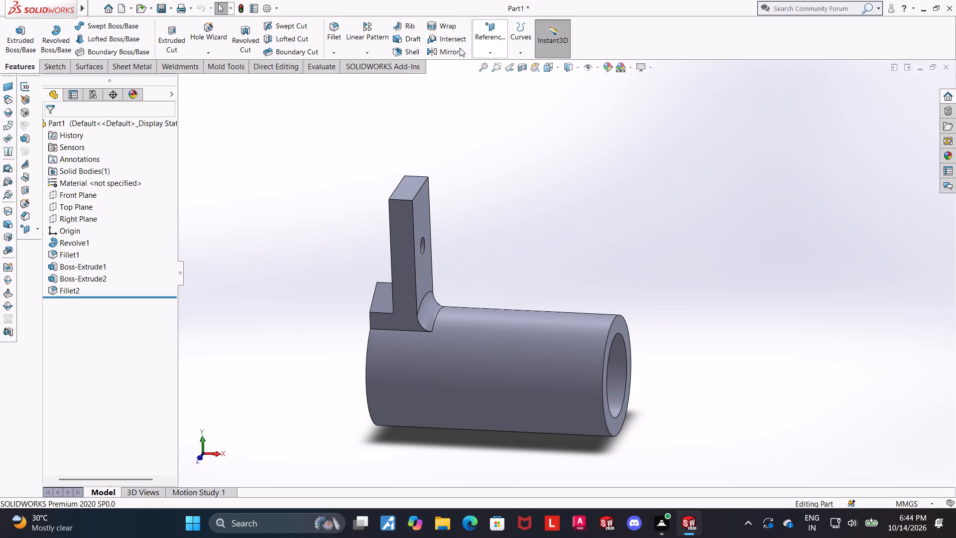
Create a reference plane offset 100 mm from the Right Plane, flipped toward the upright plate.
left_click(486, 53)
left_click(485, 66)
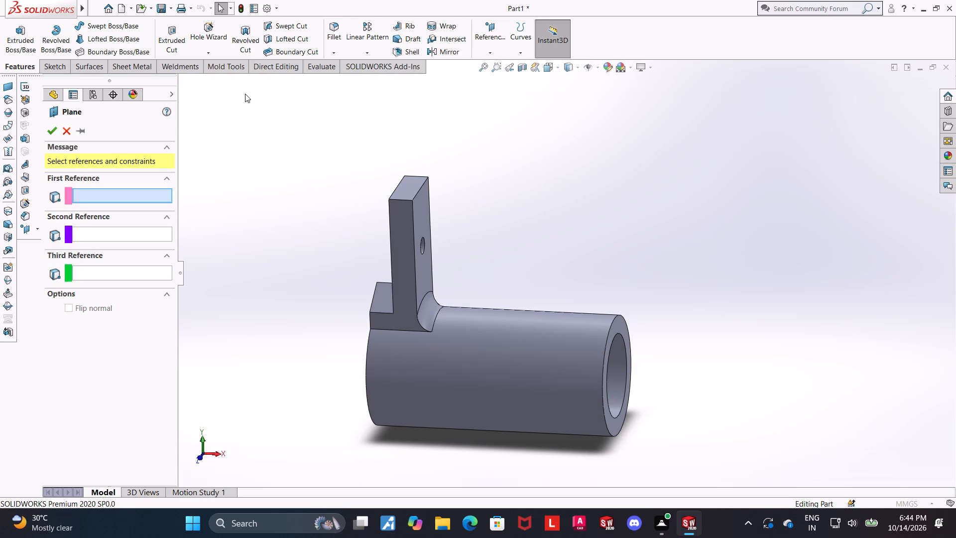
left_click(184, 79)
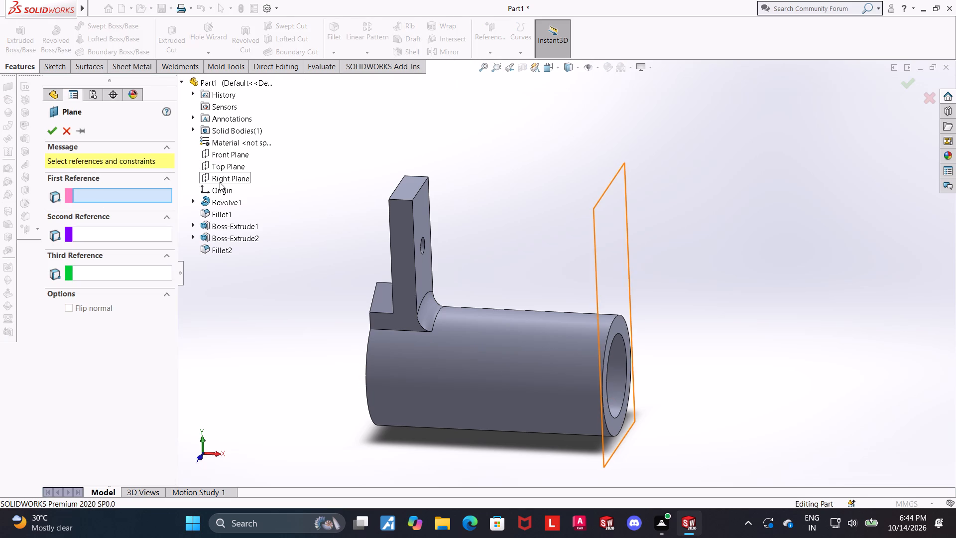
left_click(220, 182)
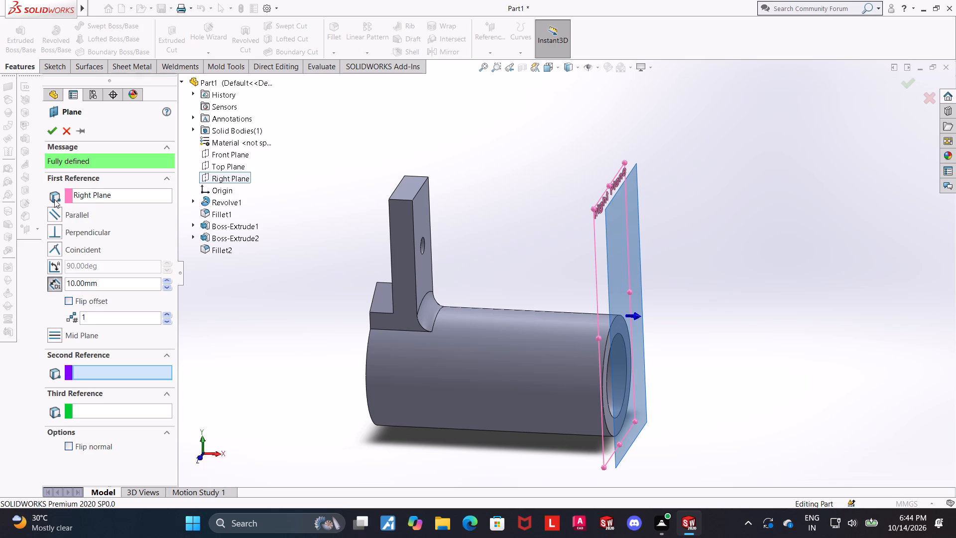
left_click(66, 299)
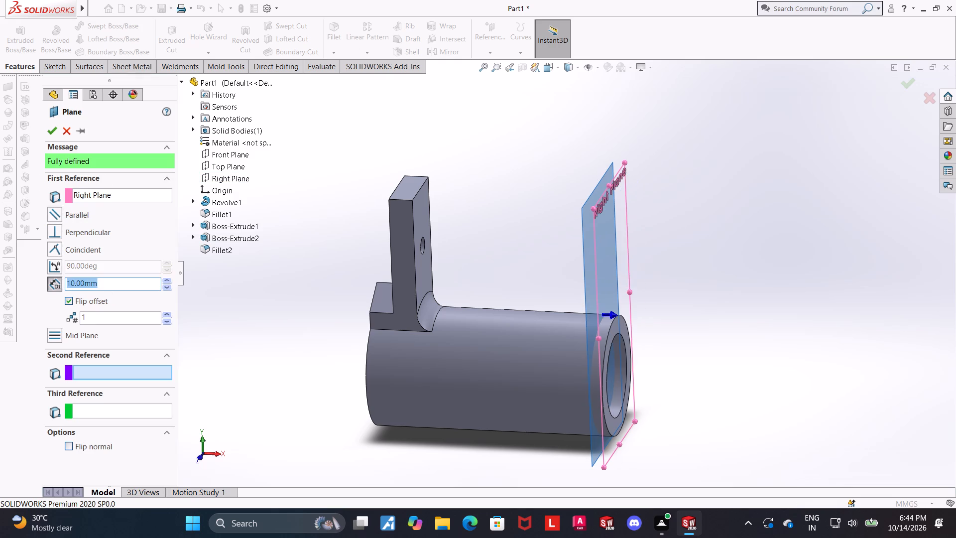
key("1")
key("0")
key("0")
key("Return")
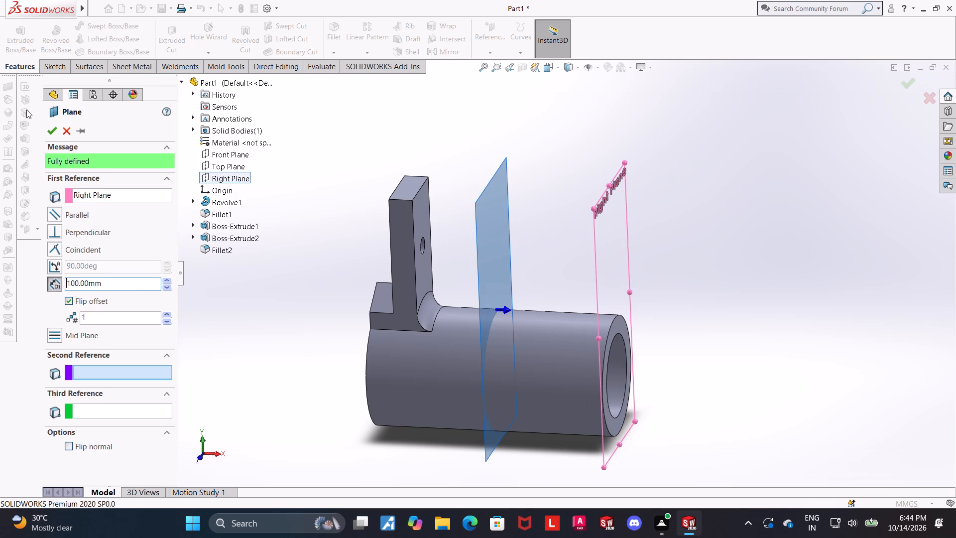
left_click(51, 132)
left_click(726, 189)
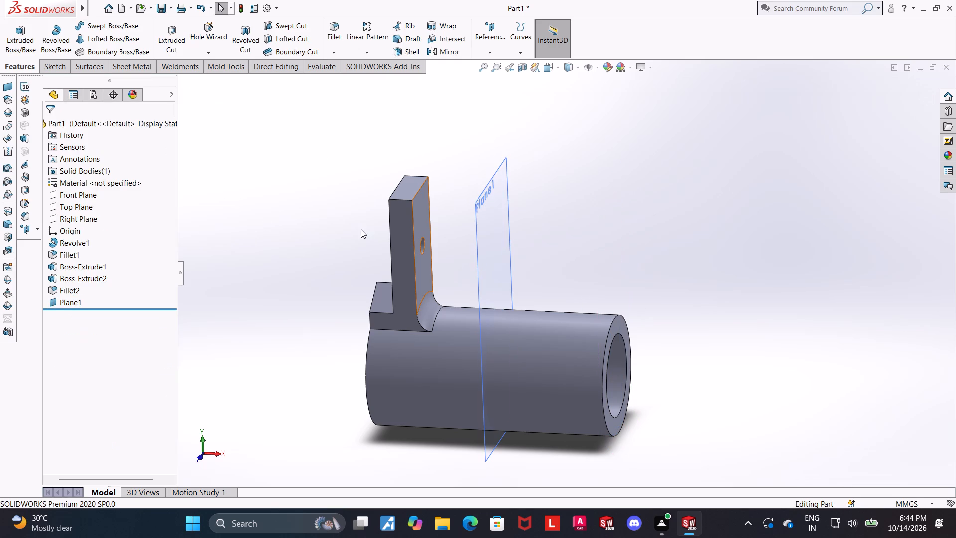
Mirror the upright plate, its fillet and the gabled boss about the new offset plane.
middle_click_drag(177, 223, 203, 195)
middle_click_drag(209, 202, 220, 179)
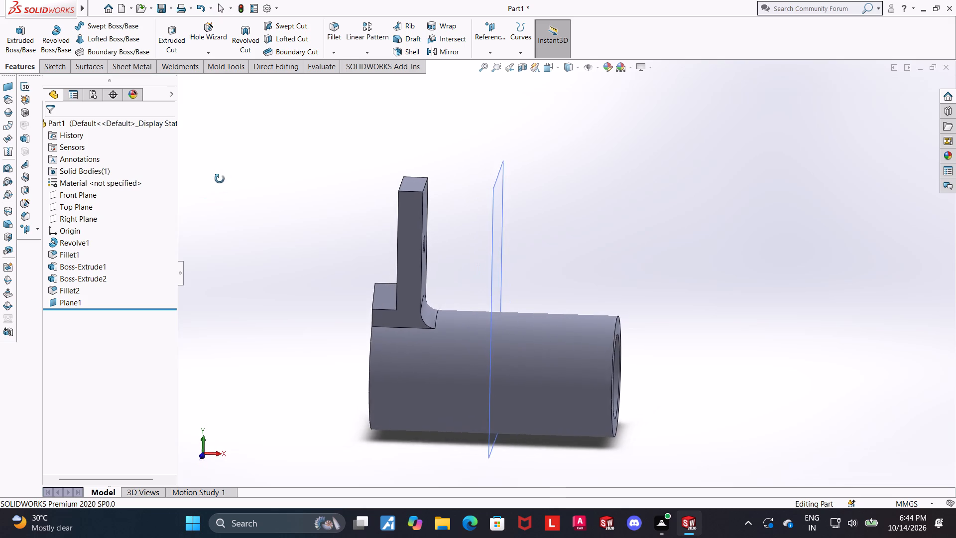
middle_click_drag(220, 179, 208, 160)
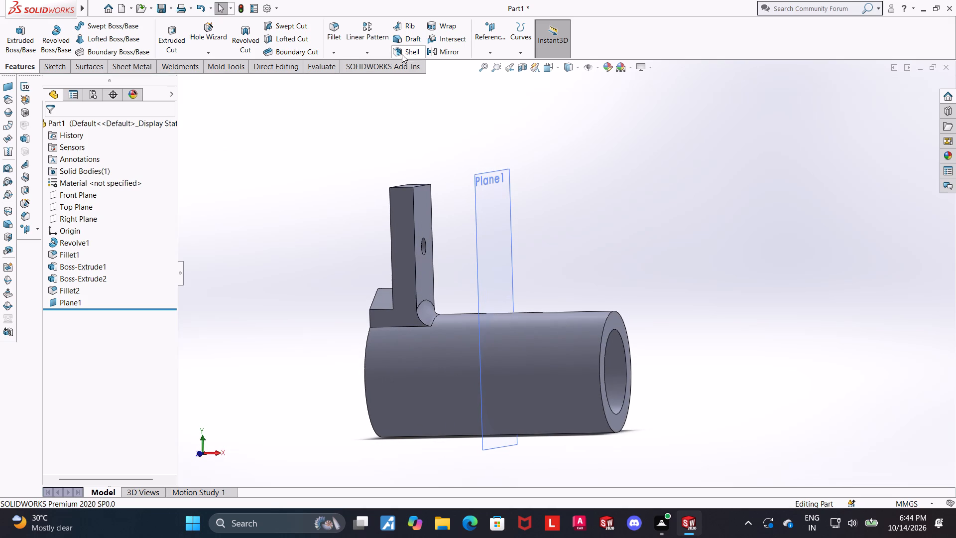
left_click(432, 56)
left_click(184, 80)
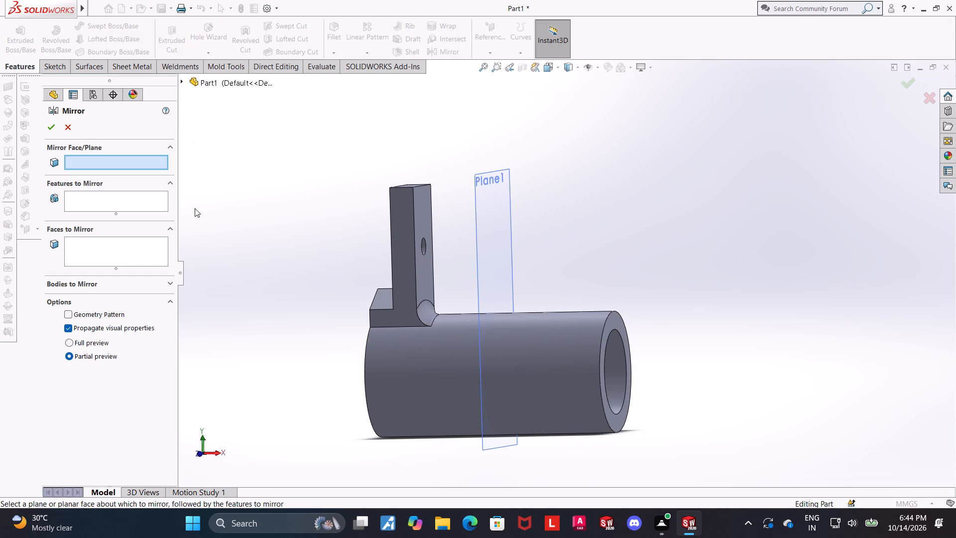
left_click(206, 258)
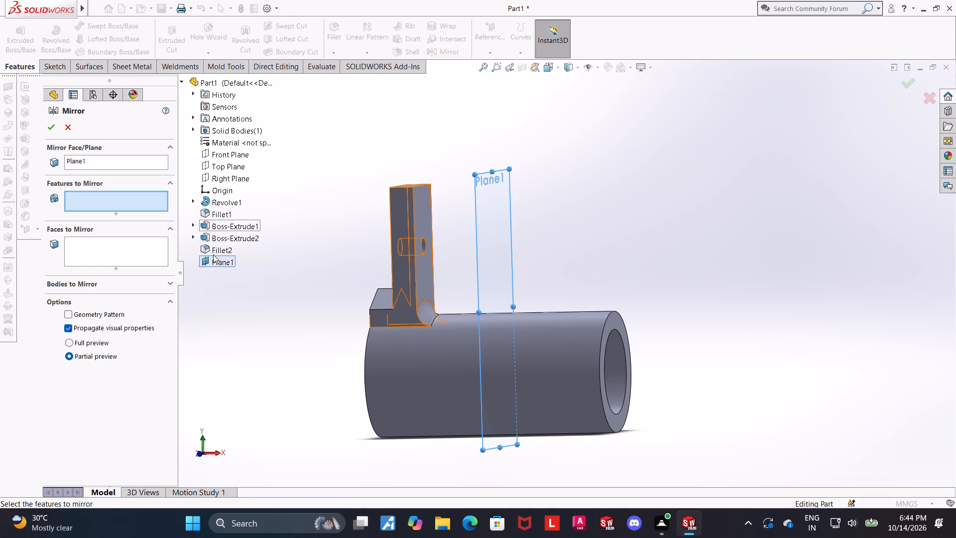
left_click(216, 239)
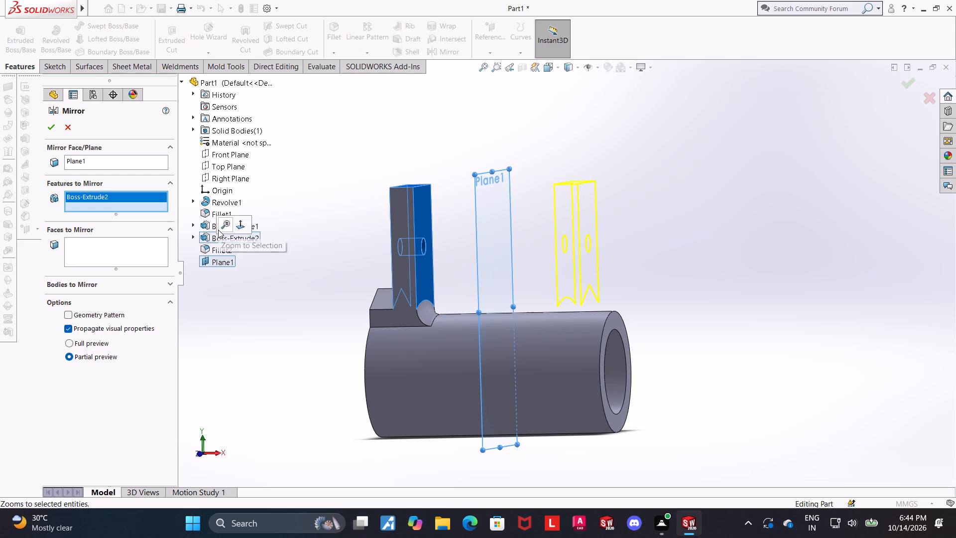
left_click(212, 228)
left_click(202, 253)
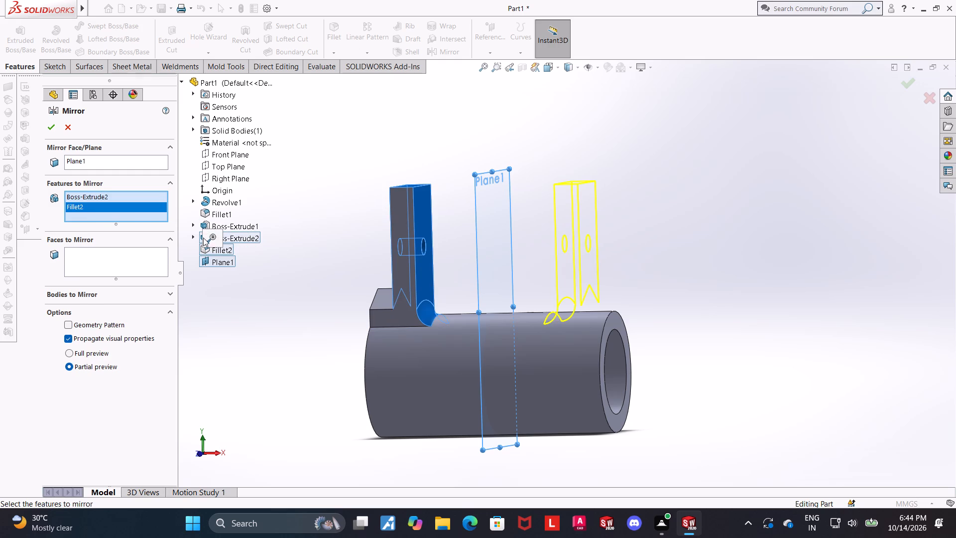
double_click(216, 221)
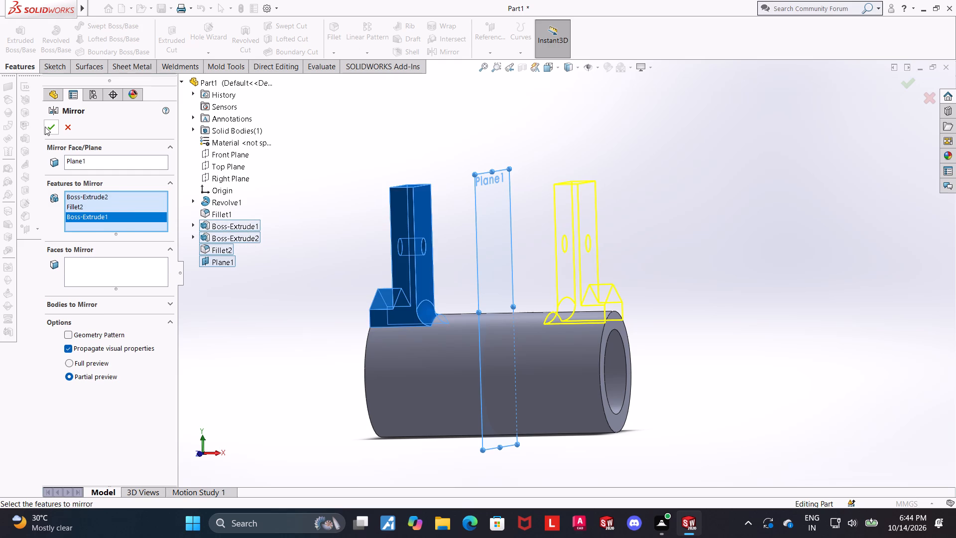
left_click(45, 127)
left_click(816, 262)
Examine the mirrored plates and bosses from several angles and square-on from the left view.
middle_click_drag(753, 268, 722, 286)
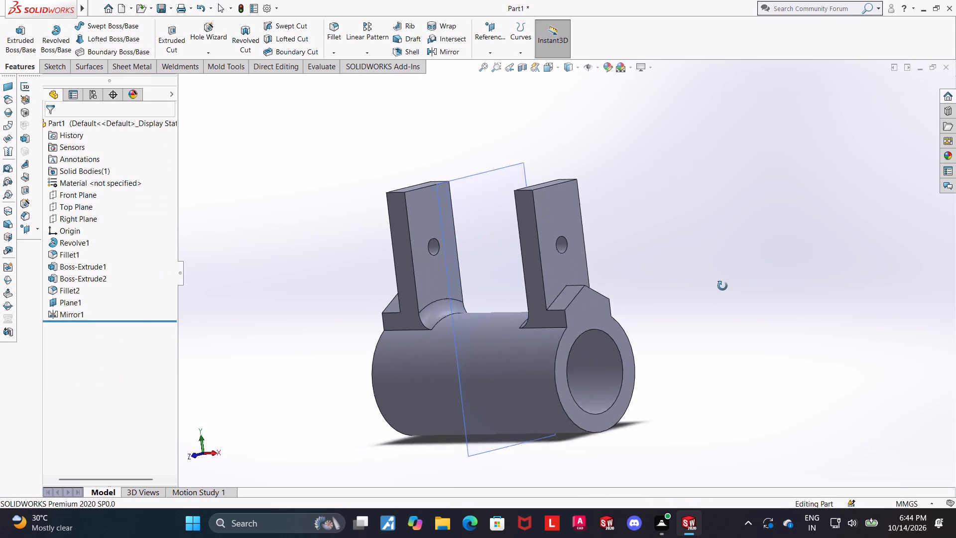
middle_click_drag(722, 286, 684, 272)
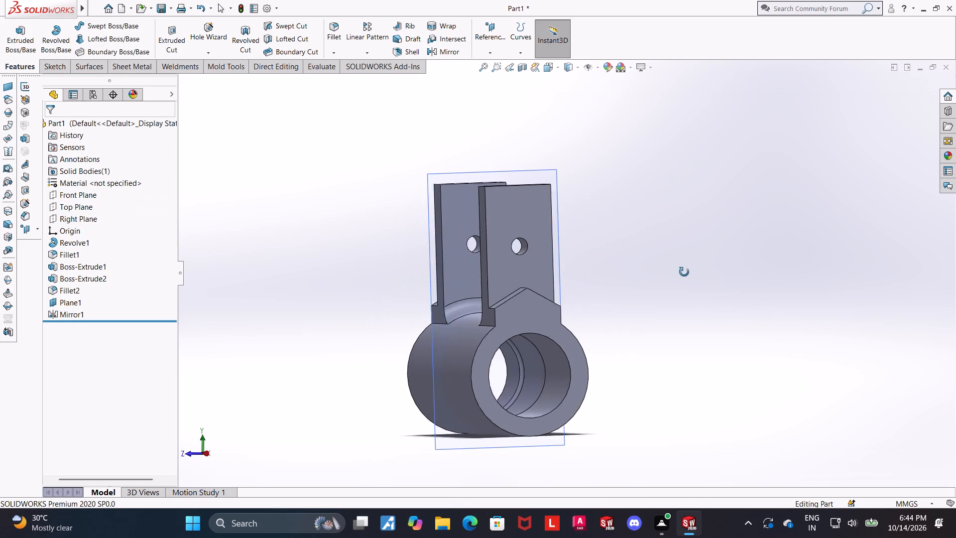
middle_click_drag(684, 272, 656, 265)
scroll(525, 216, "up", 1)
middle_click_drag(533, 219, 709, 215)
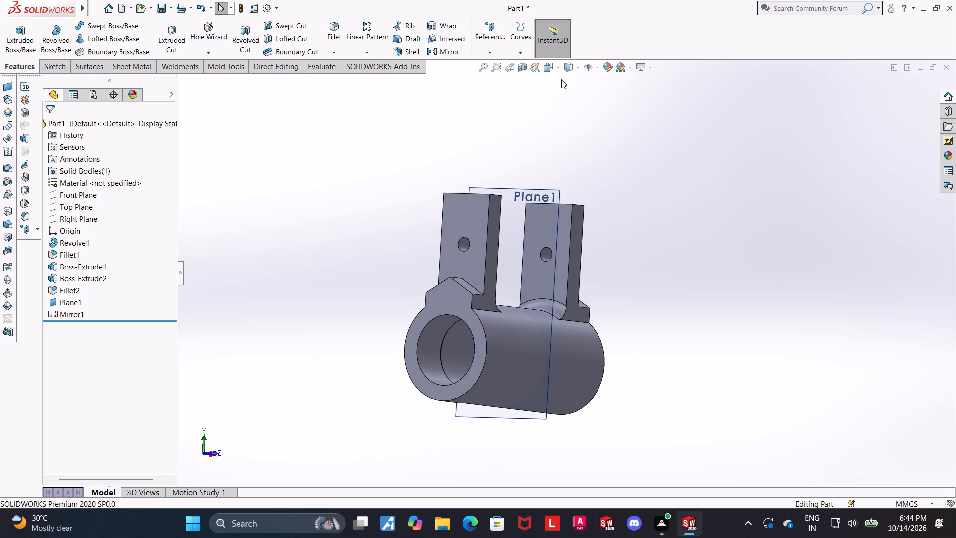
left_click(542, 73)
left_click(362, 353)
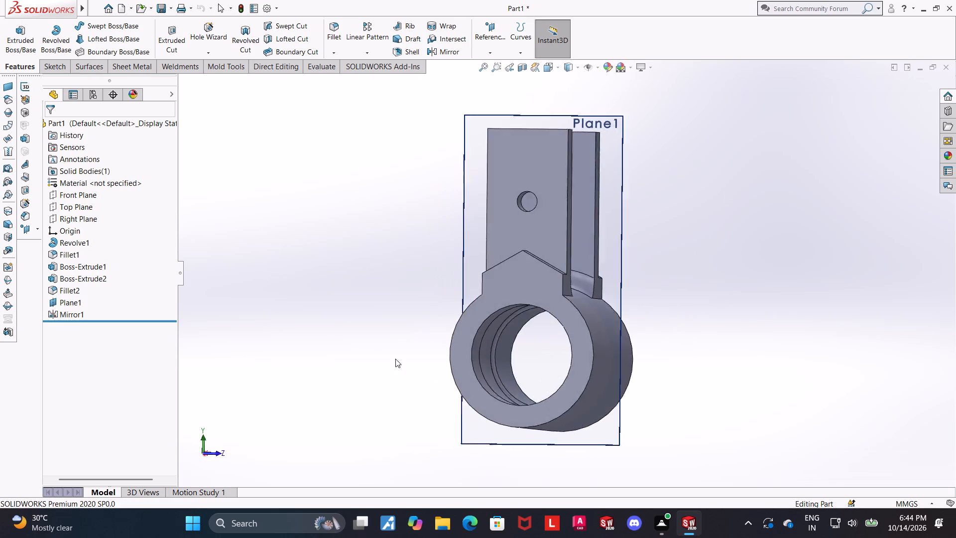
scroll(599, 369, "up", 3)
scroll(656, 153, "down", 2)
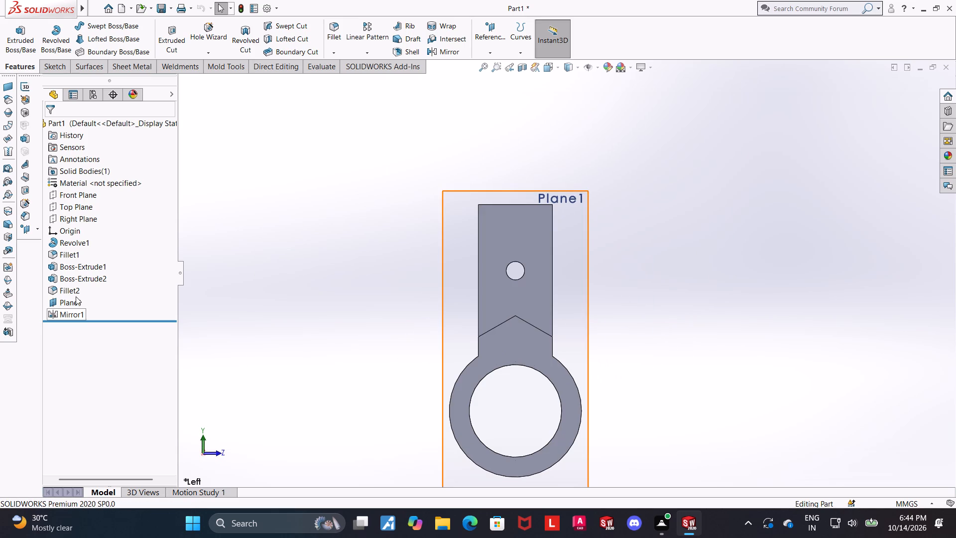
Hide the offset reference plane used for the mirror.
right_click(75, 301)
left_click(98, 288)
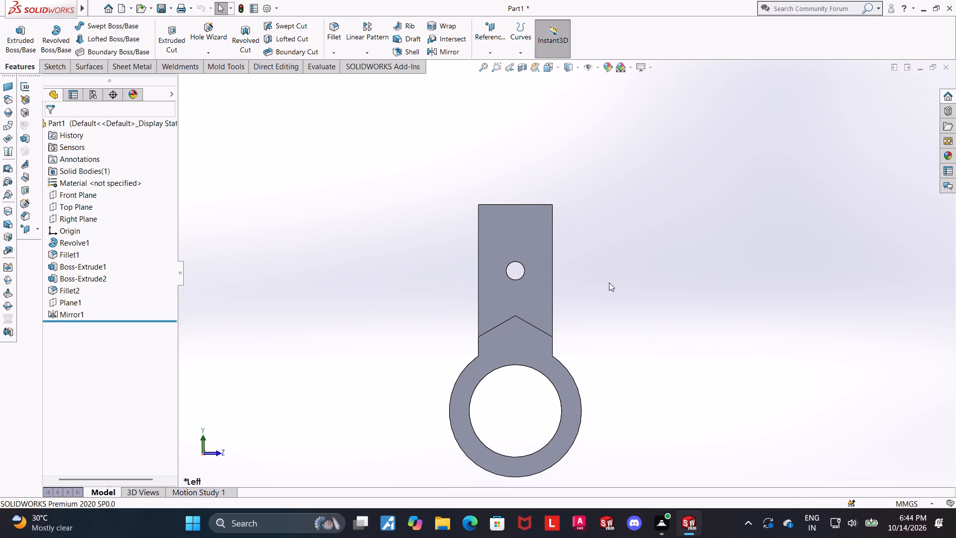
left_click(612, 282)
Examine the part from the left view with hidden lines visible, and return the display to shaded with edges.
scroll(643, 342, "up", 2)
scroll(635, 338, "down", 2)
left_click(575, 68)
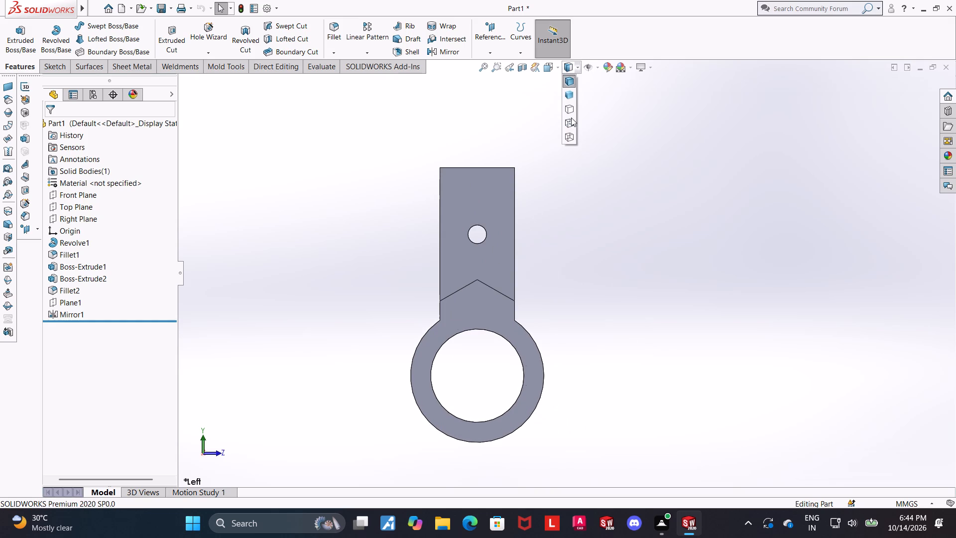
left_click(571, 117)
scroll(617, 421, "up", 2)
scroll(511, 365, "down", 1)
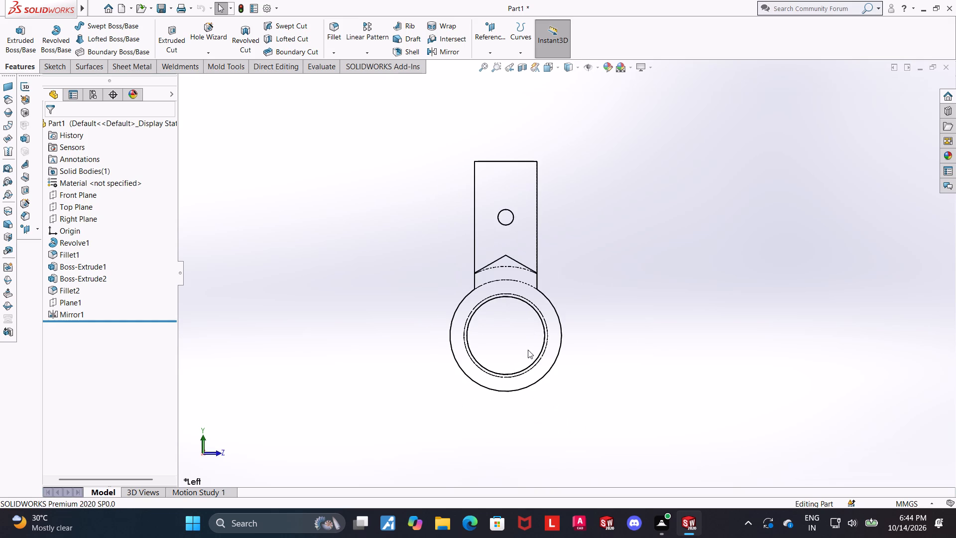
scroll(531, 350, "down", 1)
scroll(496, 263, "up", 1)
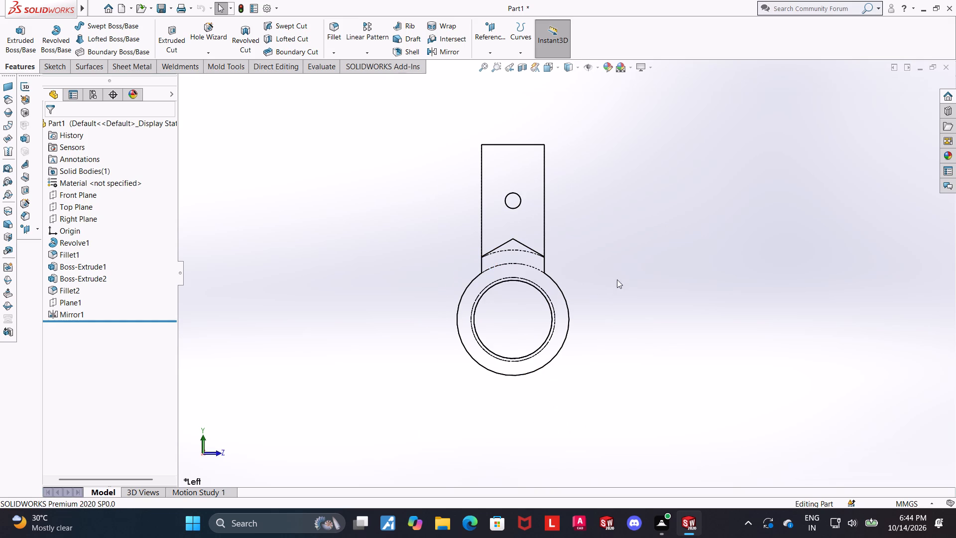
left_click(543, 65)
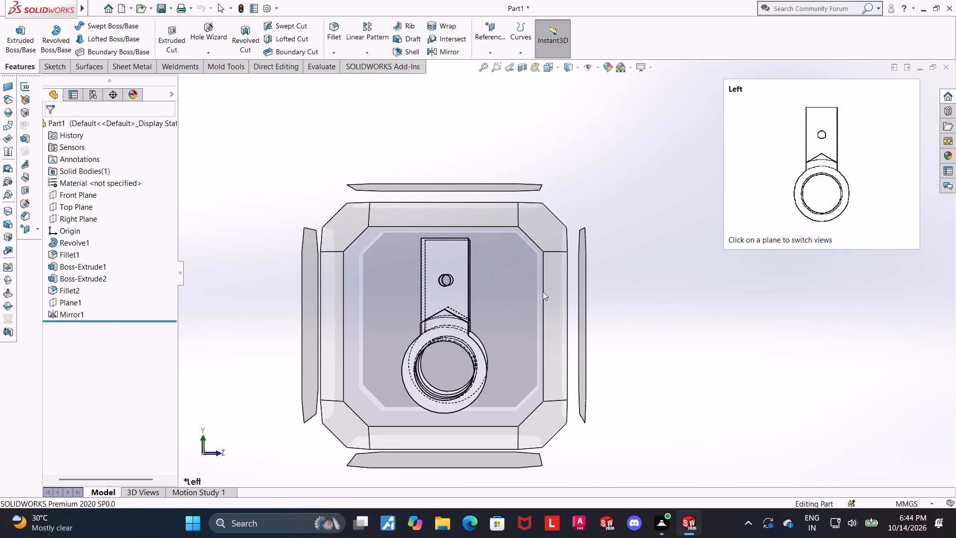
left_click(495, 310)
left_click(576, 70)
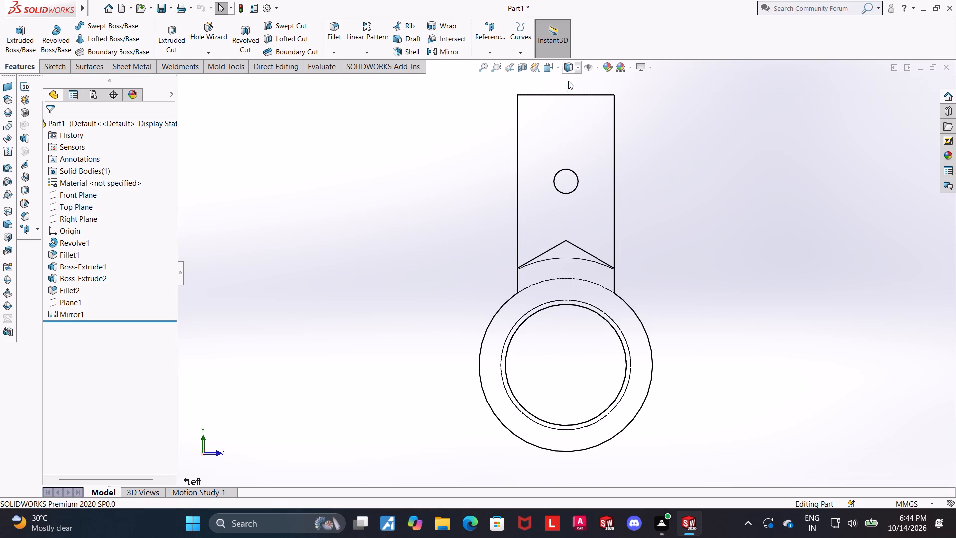
left_click(568, 81)
scroll(656, 269, "up", 3)
scroll(628, 264, "down", 1)
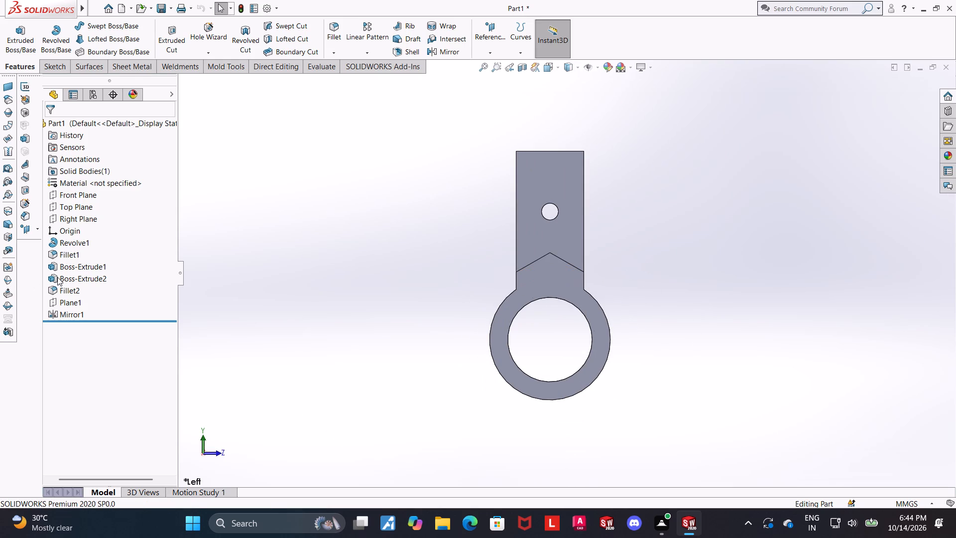
Review the upright plate's extrusion settings and profile dimensions, cancel without changes, and view the part from the left.
left_click(57, 277)
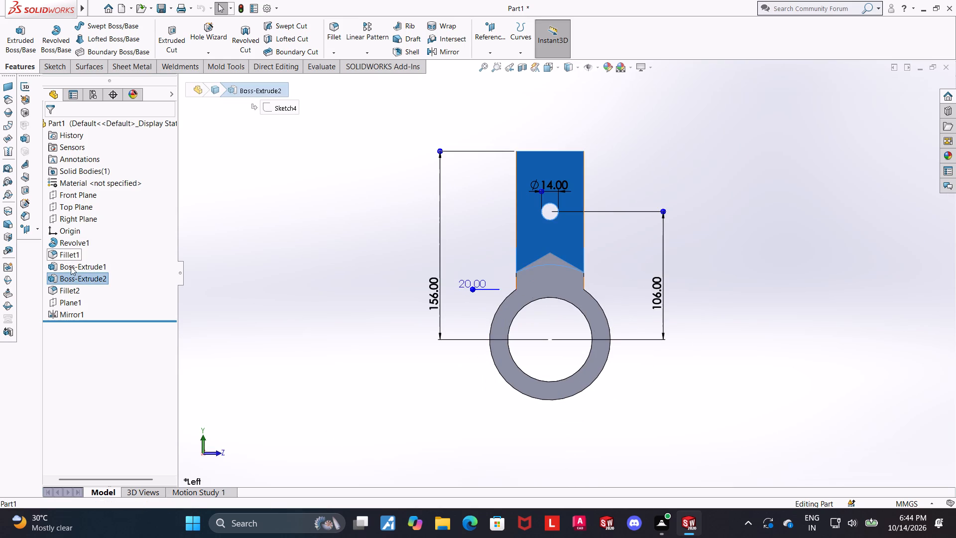
left_click(74, 276)
left_click(83, 249)
left_click(809, 340)
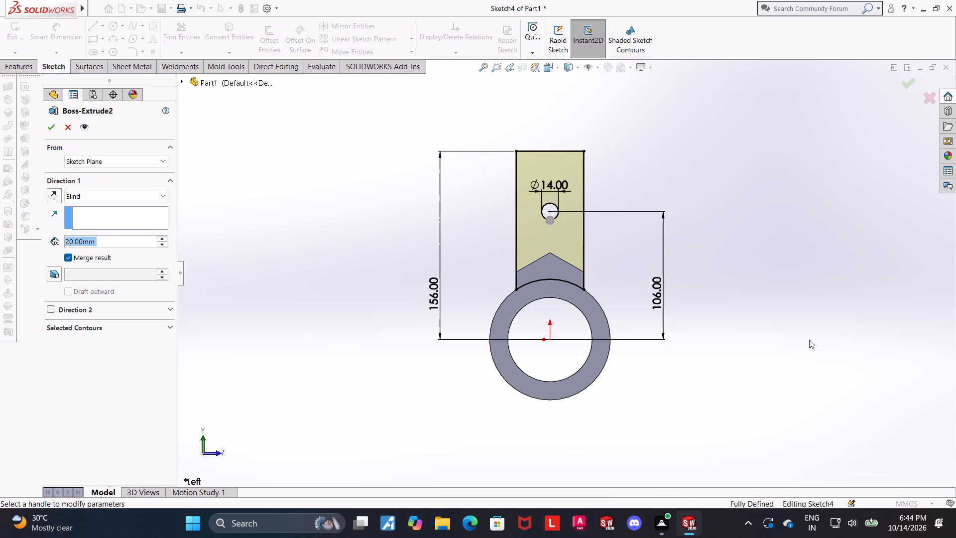
scroll(635, 335, "down", 3)
scroll(599, 328, "up", 5)
scroll(517, 211, "down", 3)
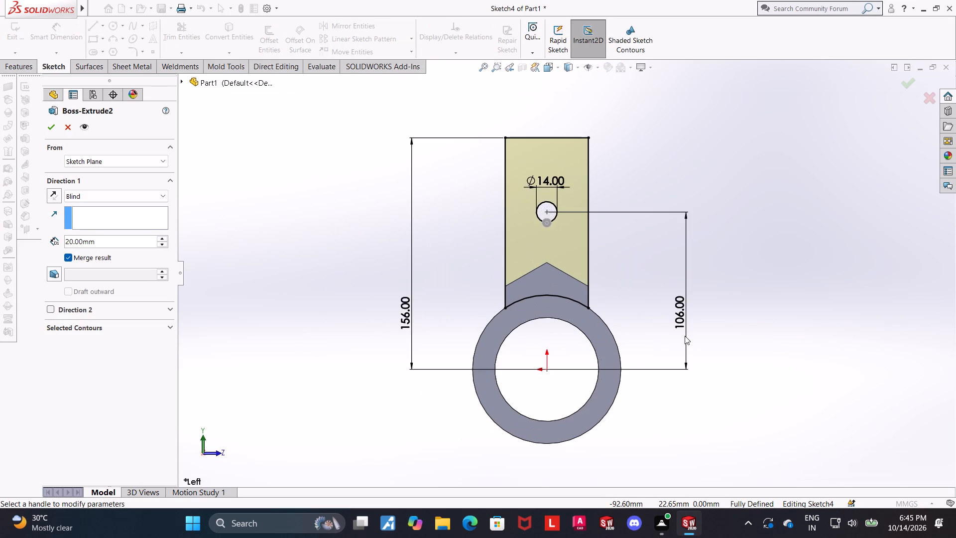
scroll(685, 336, "down", 2)
left_click(555, 298)
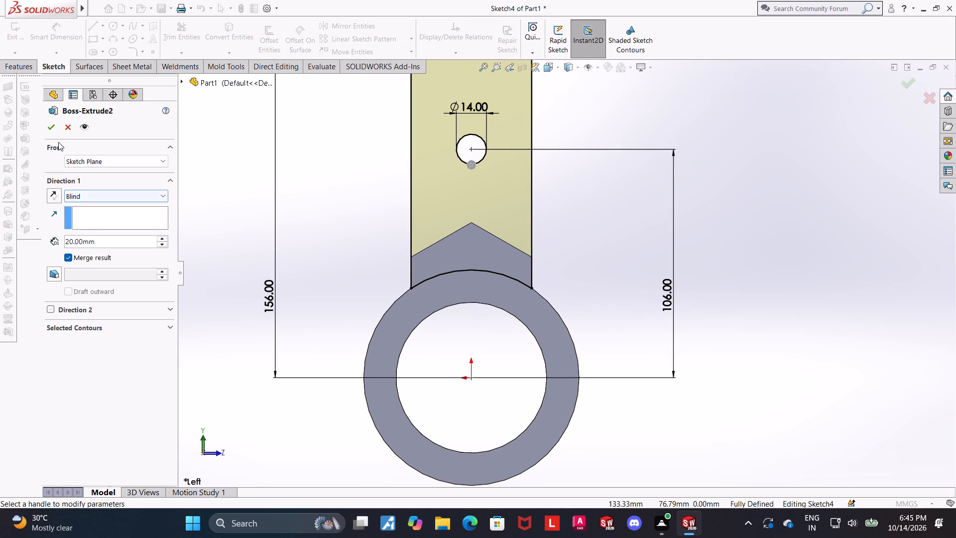
left_click(64, 130)
scroll(774, 308, "up", 2)
scroll(522, 313, "down", 1)
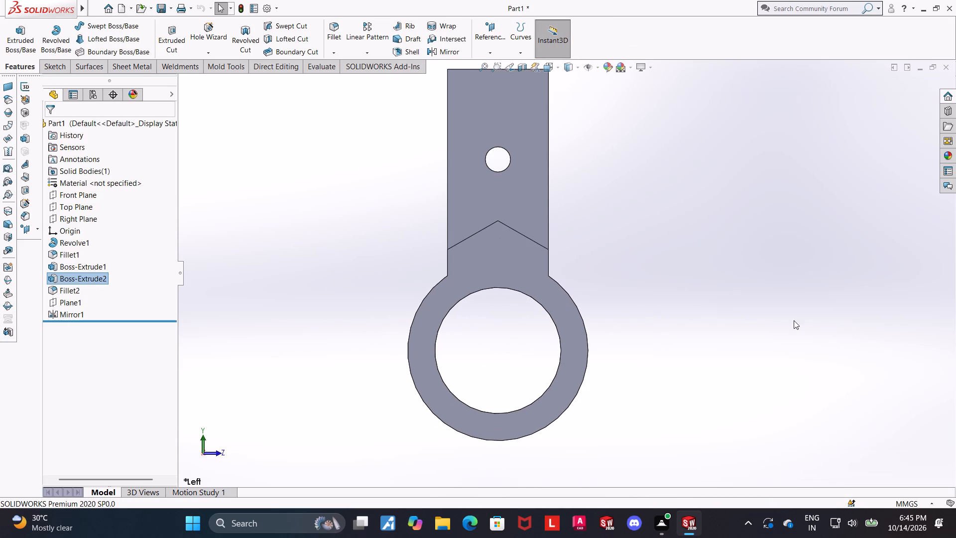
scroll(617, 266, "down", 2)
scroll(449, 262, "up", 2)
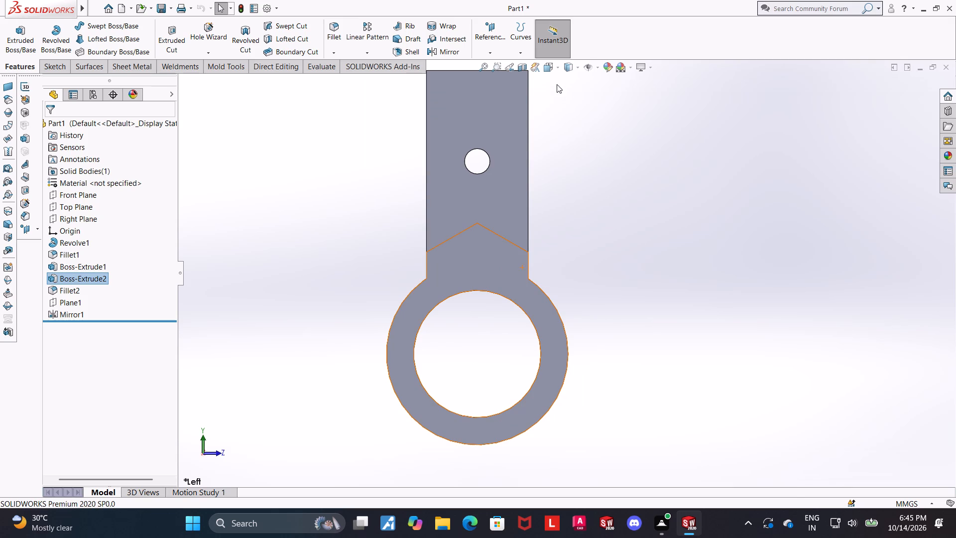
left_click(552, 67)
left_click(446, 317)
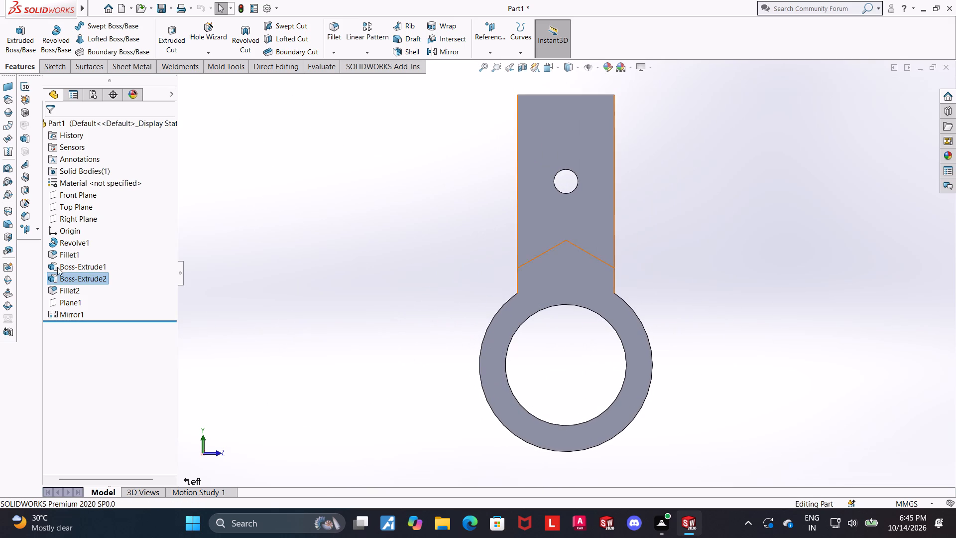
Review the gabled boss's extrusion settings and profile dimensions, and cancel without changes.
left_click(58, 267)
key("Escape")
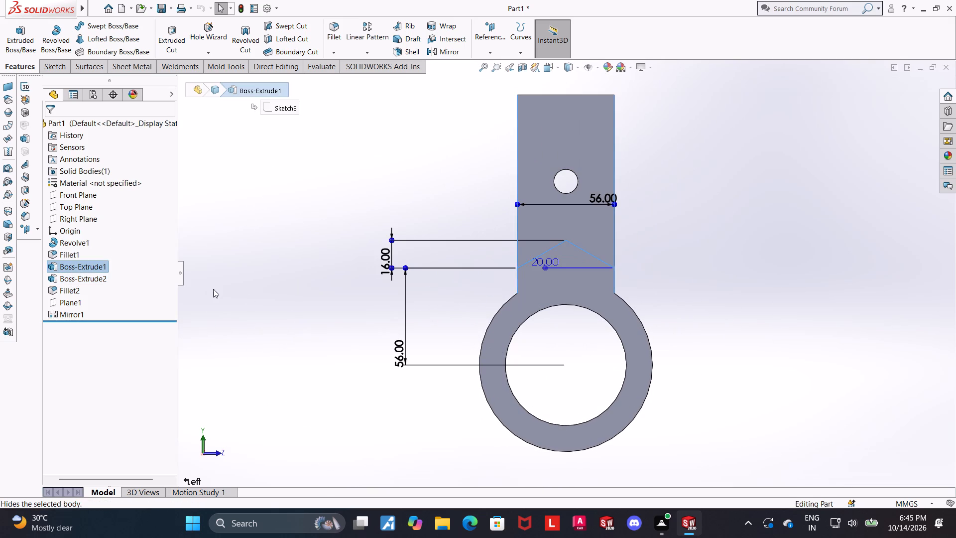
left_click(90, 268)
double_click(67, 263)
left_click(65, 264)
key("Escape")
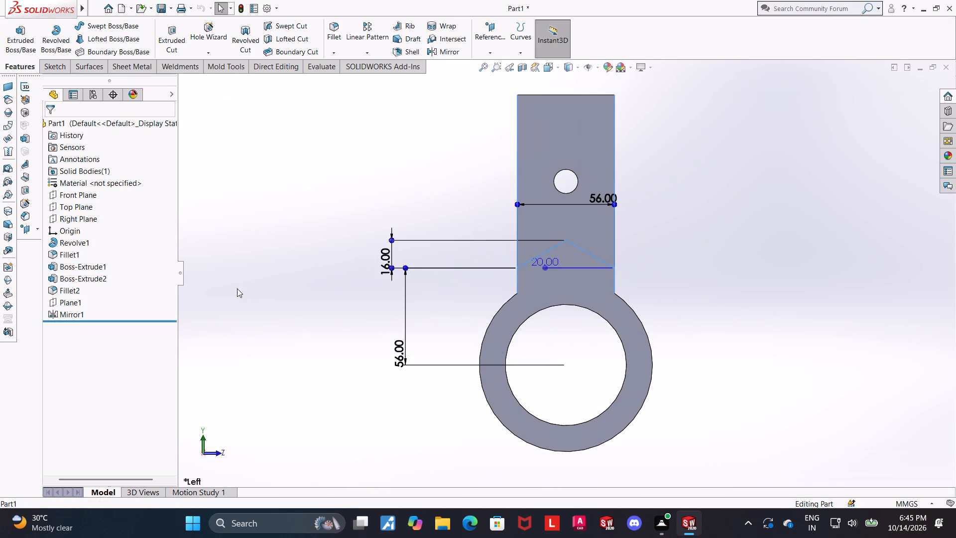
key("Escape")
left_click(52, 263)
left_click(53, 259)
left_click(53, 255)
key("Escape")
right_click(65, 269)
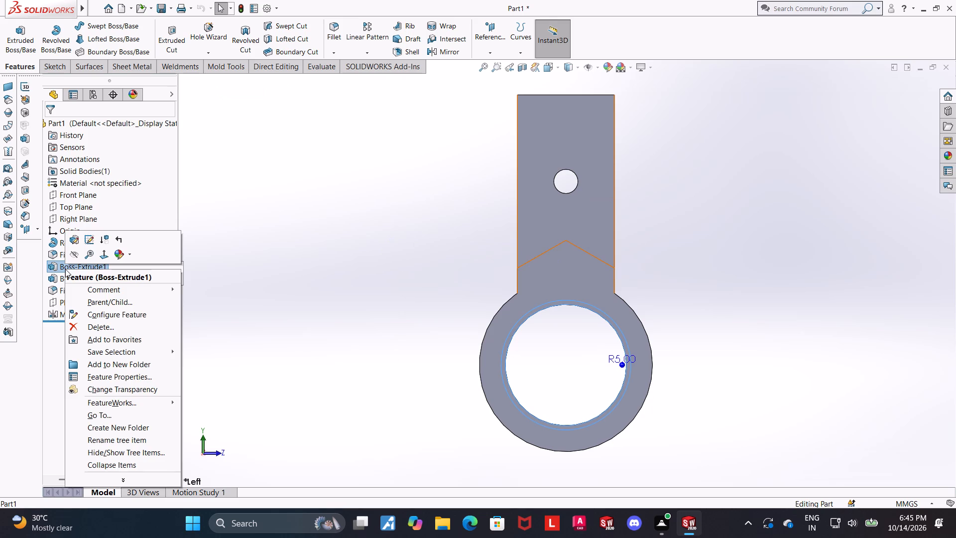
key("Escape")
left_click(89, 266)
left_click(99, 235)
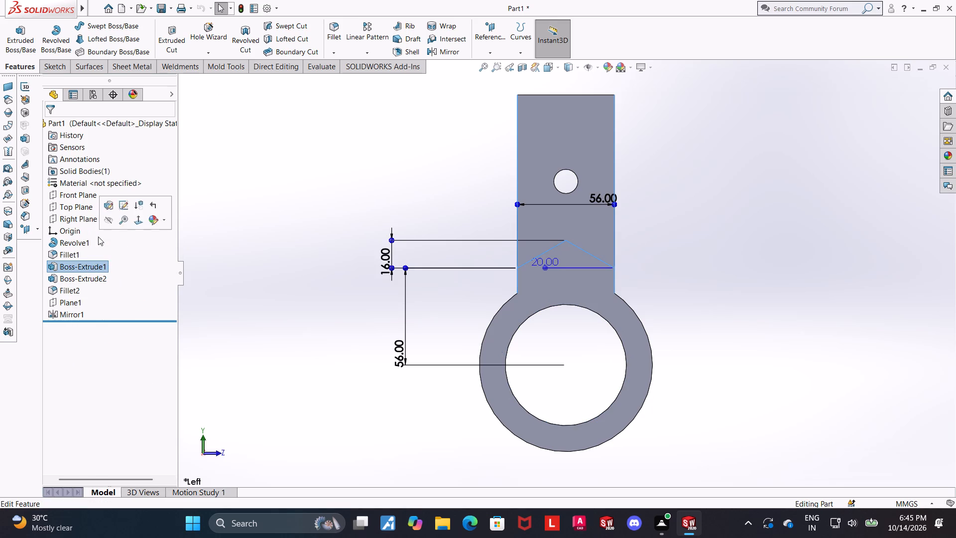
left_click(94, 264)
left_click(101, 234)
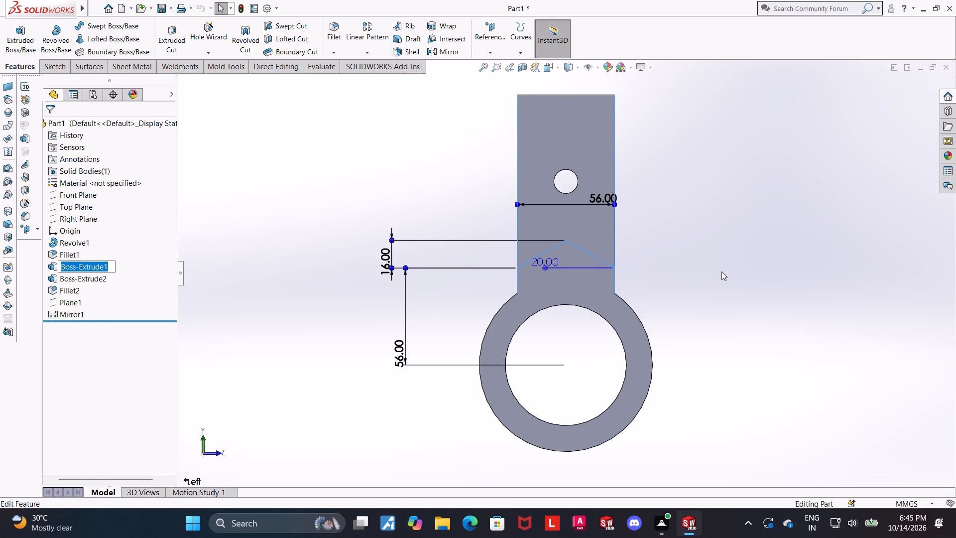
key("Escape")
key("Escape")
left_click(75, 270)
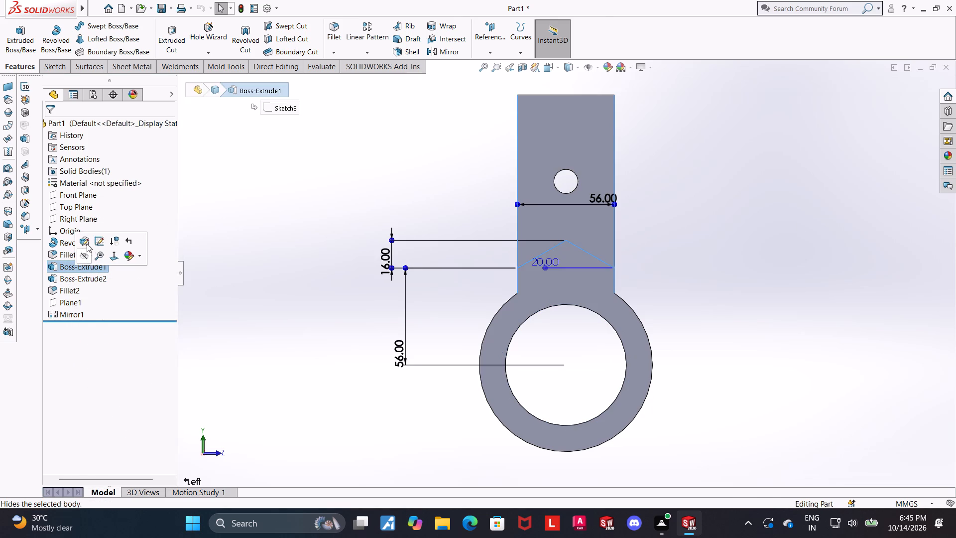
left_click(87, 244)
scroll(652, 281, "down", 1)
scroll(560, 284, "down", 2)
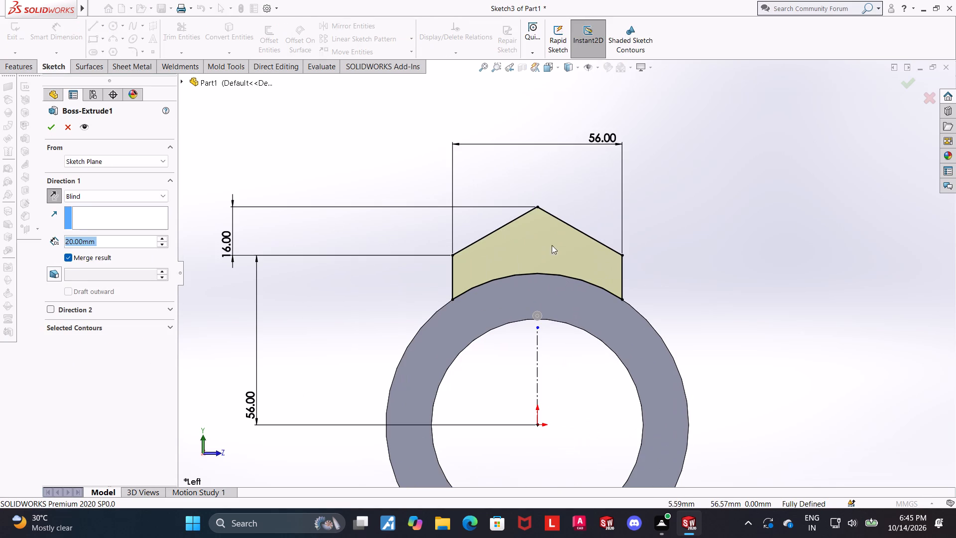
left_click(537, 209)
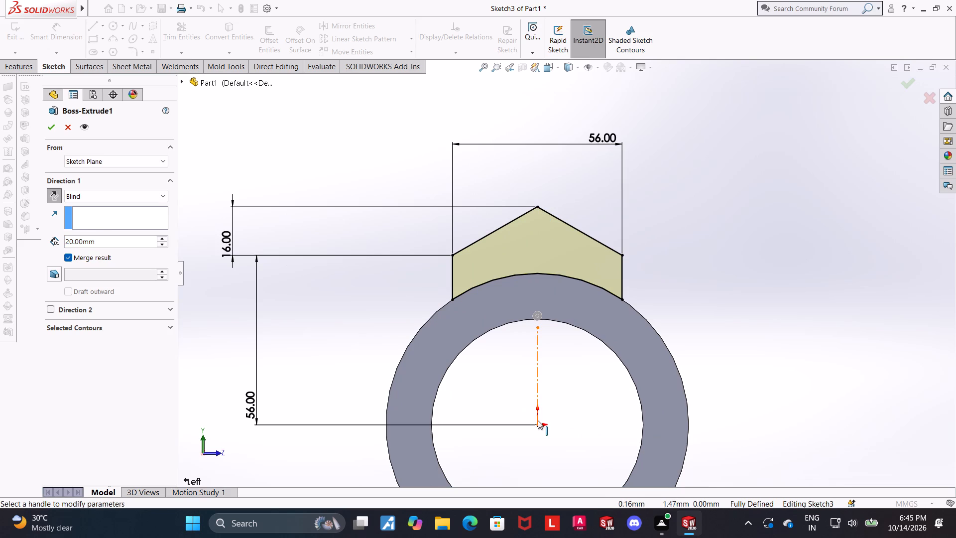
left_click(538, 428, "ctrl")
key("Escape")
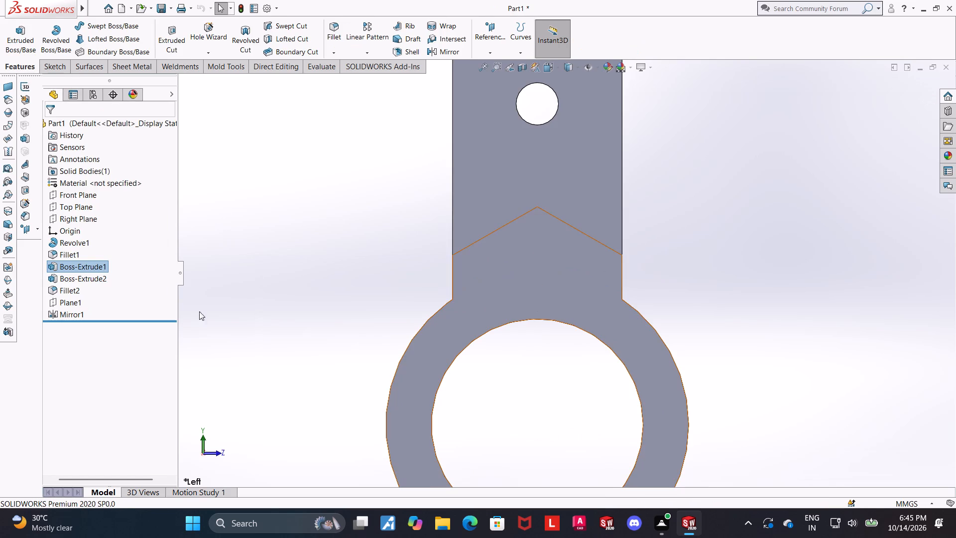
Open the gabled boss's profile sketch for editing and add a vertical relation between the apex point and the origin.
left_click(45, 271)
triple_click(54, 269)
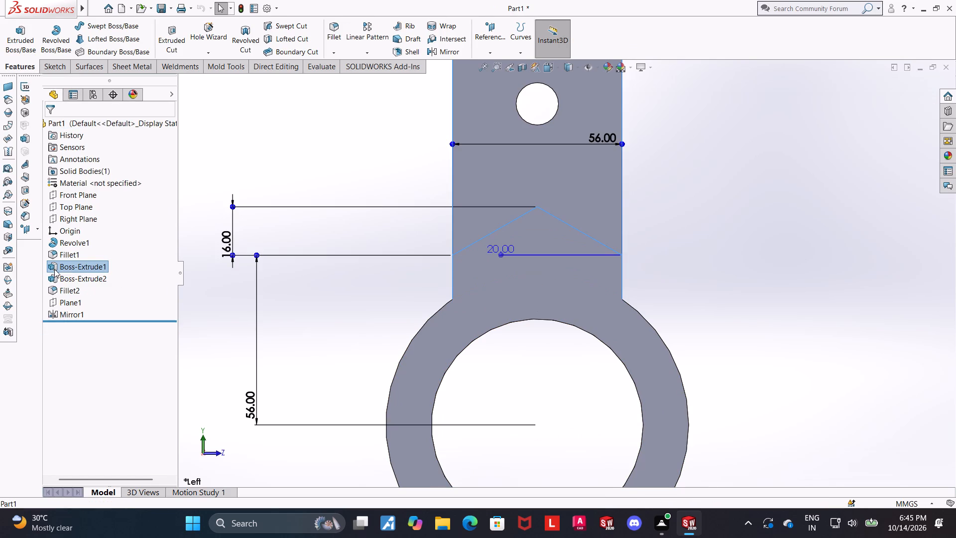
left_click(67, 280)
left_click(77, 248)
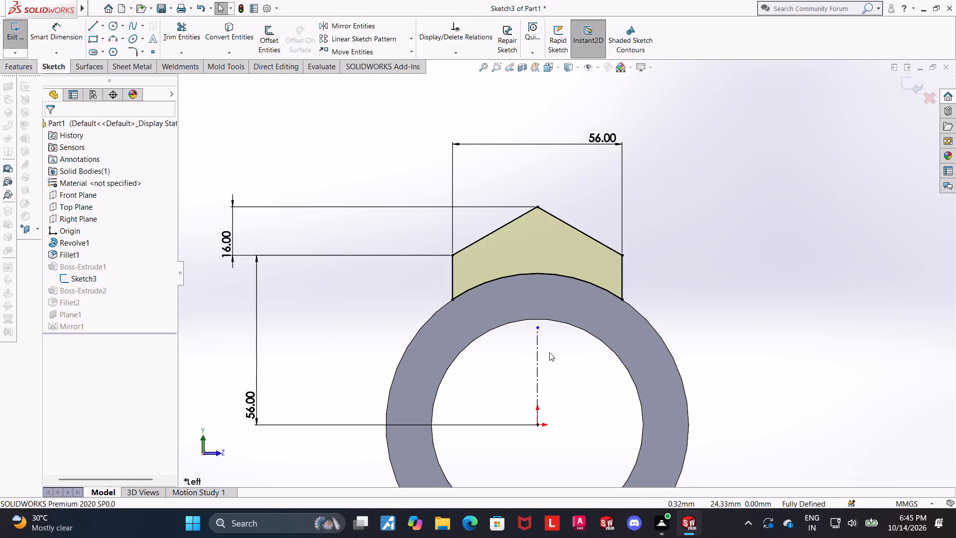
left_click(538, 205, "ctrl")
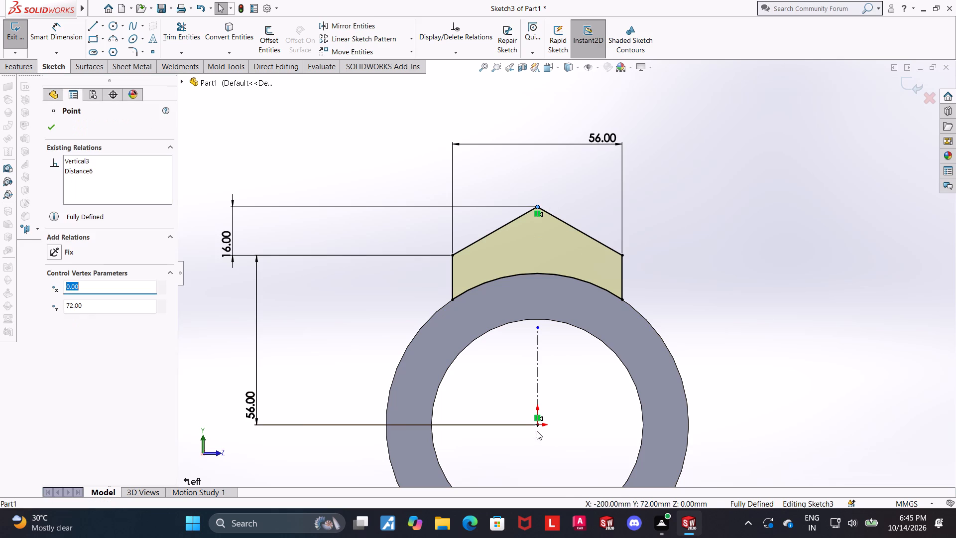
left_click(537, 427, "ctrl")
left_click(51, 321)
scroll(305, 318, "up", 2)
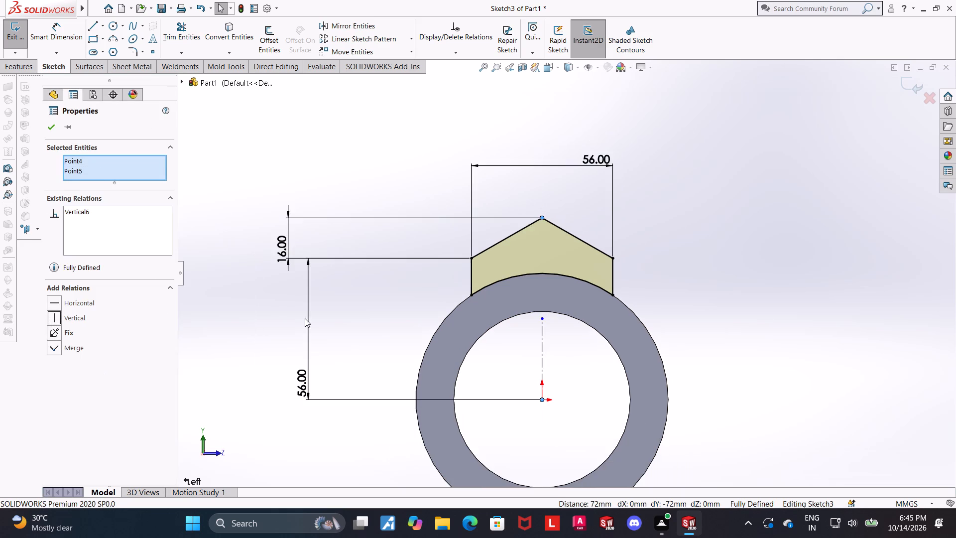
left_click(665, 304)
key("Escape")
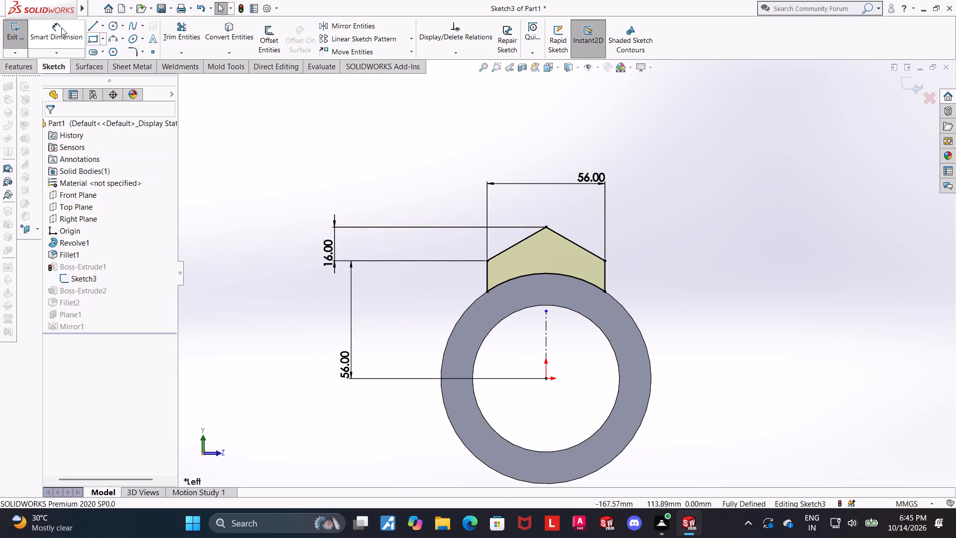
left_click(61, 27)
key("Escape")
key("Escape")
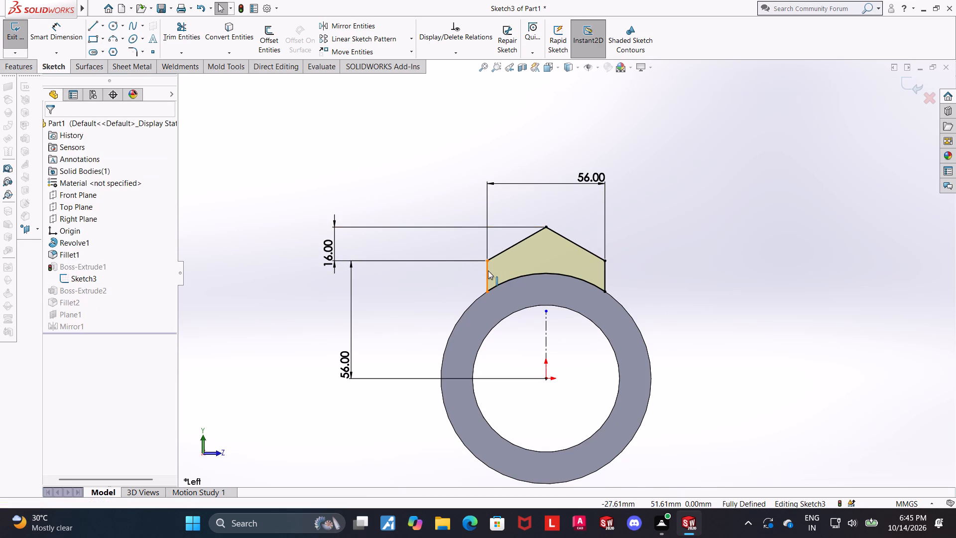
Apply a symmetric relation to the profile's two vertical side lines about the centerline, and exit the sketch.
left_click(488, 270, "ctrl")
left_click(545, 328, "ctrl")
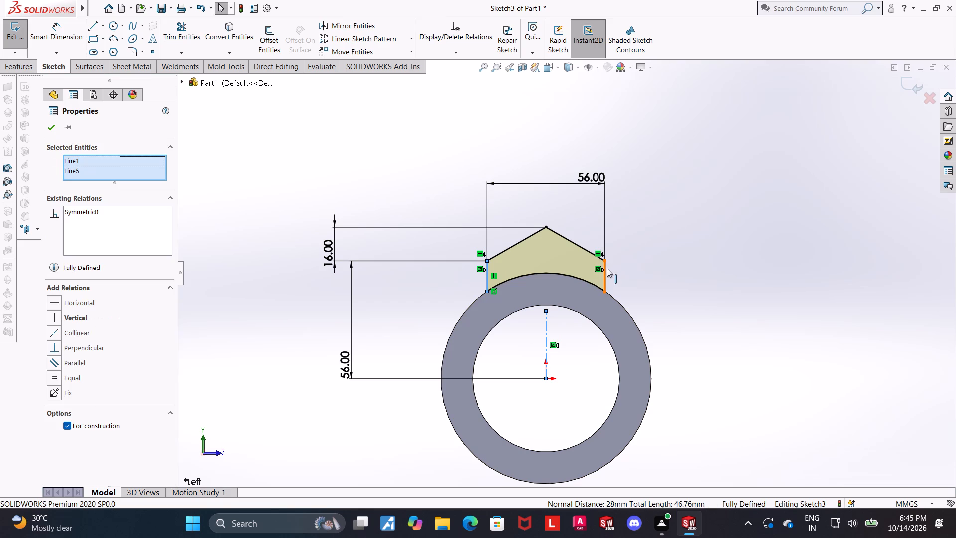
left_click(606, 269, "ctrl")
left_click(51, 387)
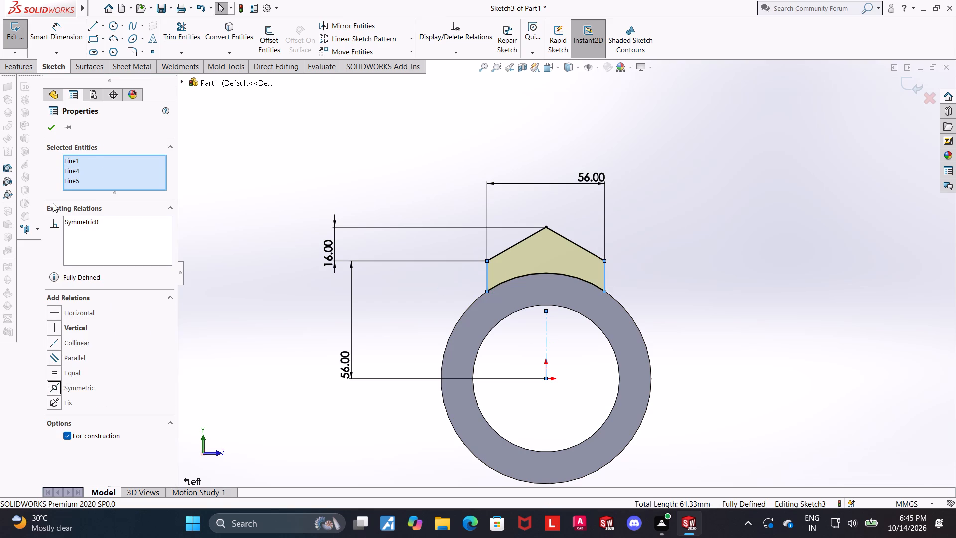
left_click(53, 129)
scroll(733, 318, "up", 3)
scroll(659, 290, "down", 3)
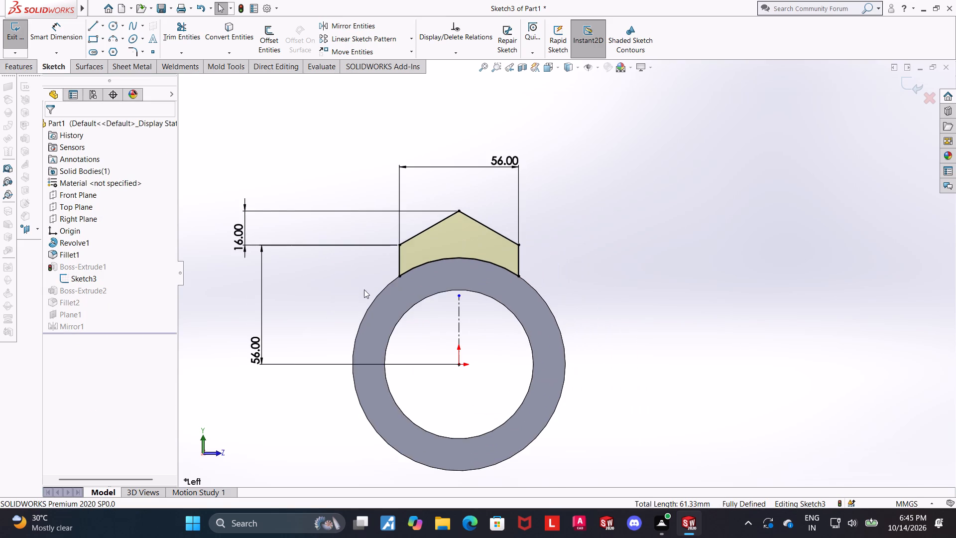
scroll(364, 289, "down", 5)
scroll(736, 177, "up", 3)
scroll(618, 193, "down", 3)
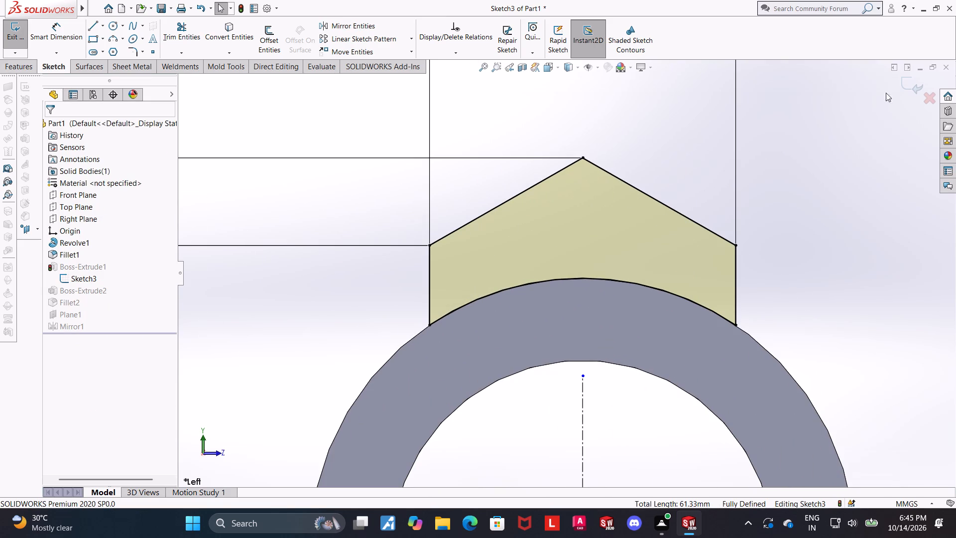
left_click(910, 83)
Examine the part from several angles and display the dimensions of the gabled boss and the upright plate.
scroll(765, 191, "up", 6)
middle_click_drag(761, 210, 734, 220)
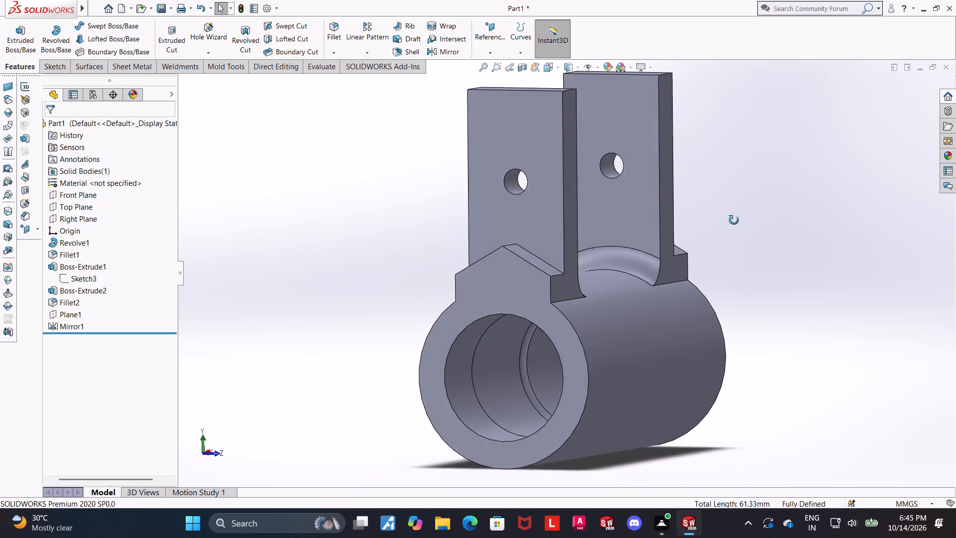
middle_click_drag(734, 220, 733, 235)
scroll(733, 235, "up", 4)
scroll(566, 229, "down", 2)
middle_click_drag(567, 235, 550, 240)
scroll(524, 241, "down", 2)
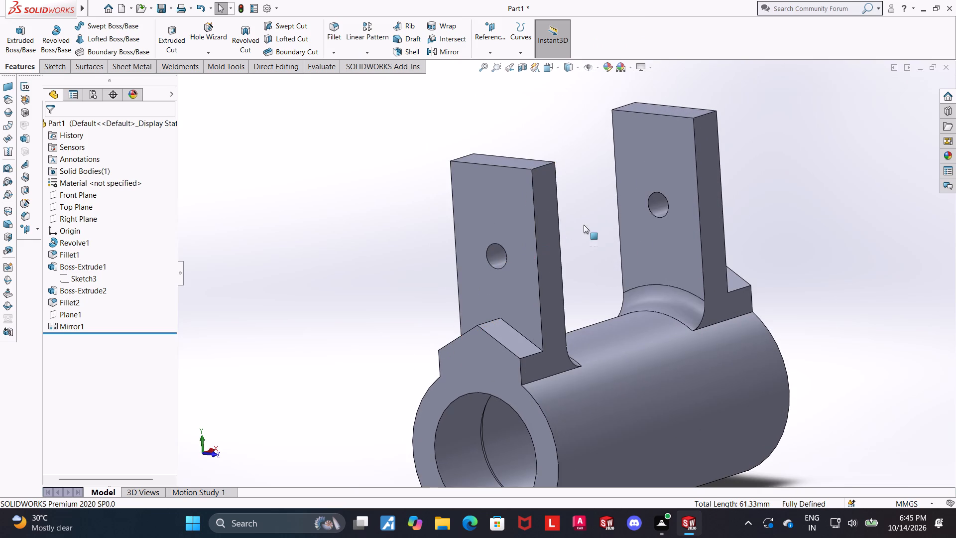
scroll(652, 226, "up", 2)
scroll(677, 221, "down", 1)
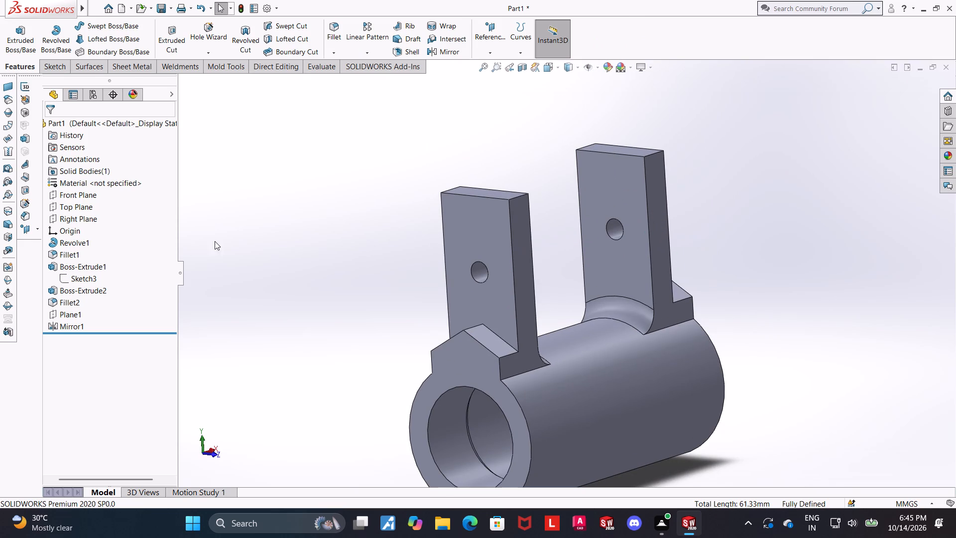
left_click(63, 268)
double_click(62, 269)
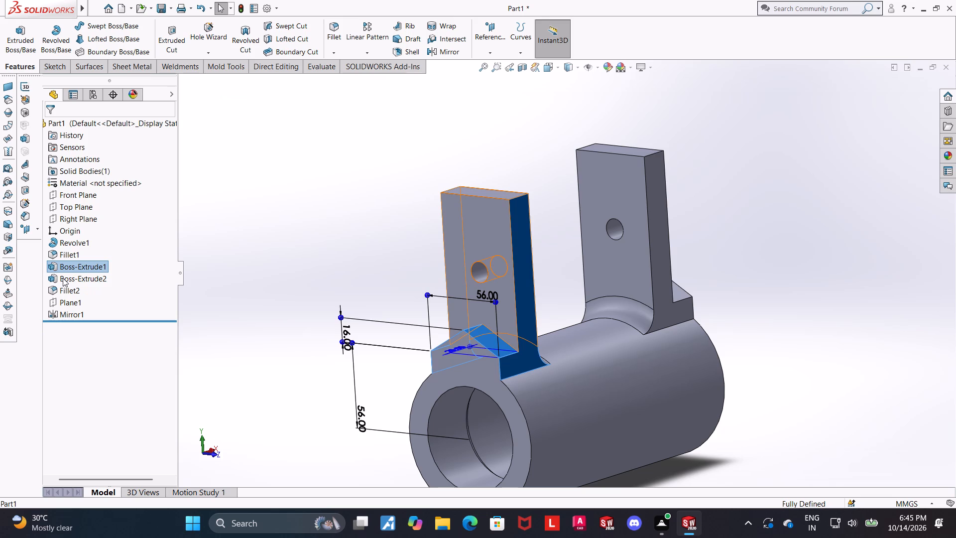
left_click(63, 278)
middle_click_drag(377, 233, 342, 261)
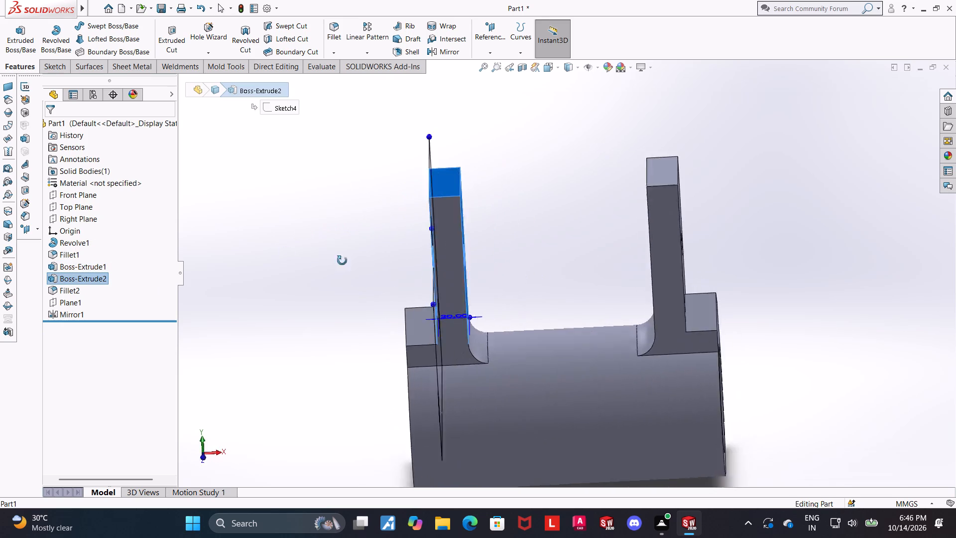
middle_click_drag(342, 261, 366, 275)
middle_click_drag(366, 275, 423, 244)
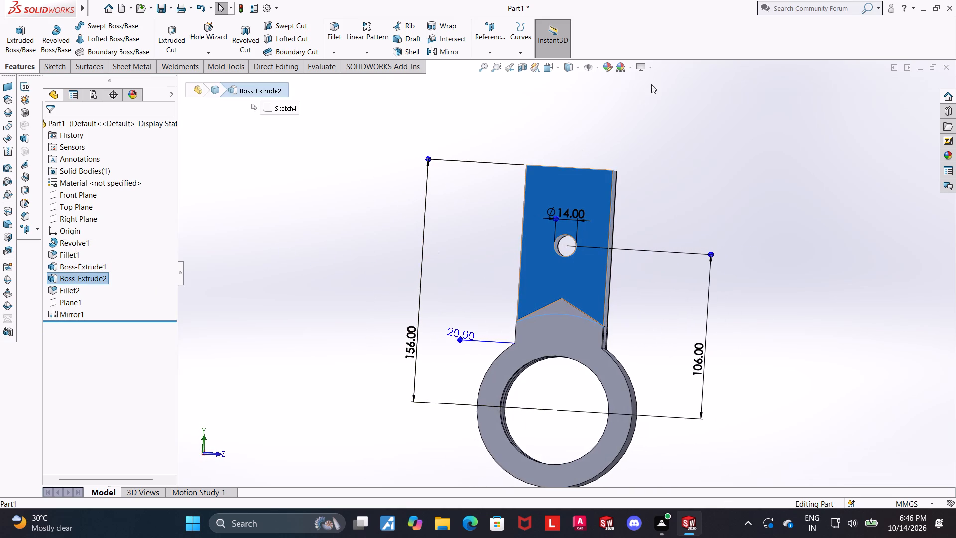
Clear the selection and examine both holed plates and the cylinder bore from the left end and at an angle.
left_click(824, 253)
scroll(694, 293, "down", 1)
middle_click_drag(693, 296, 695, 307)
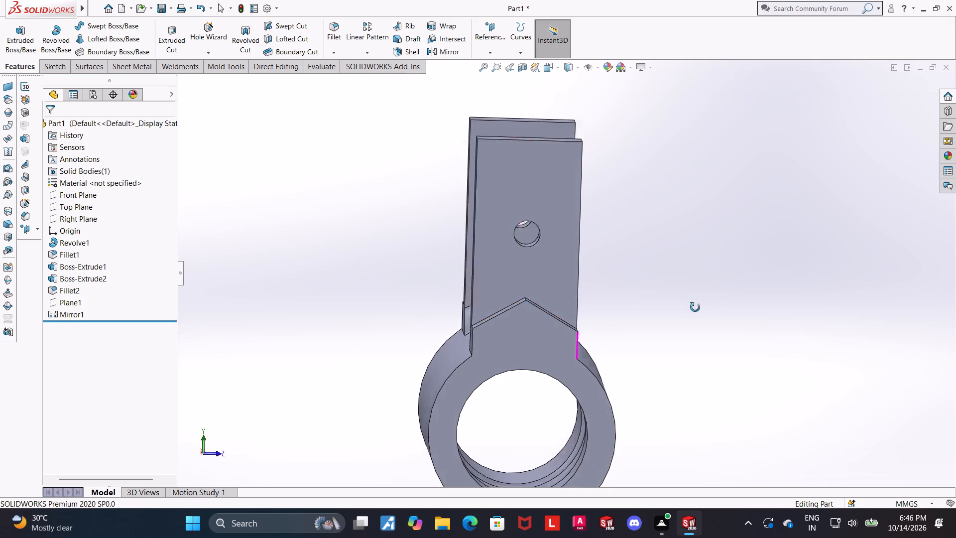
middle_click_drag(695, 307, 694, 305)
left_click(547, 70)
left_click(473, 340)
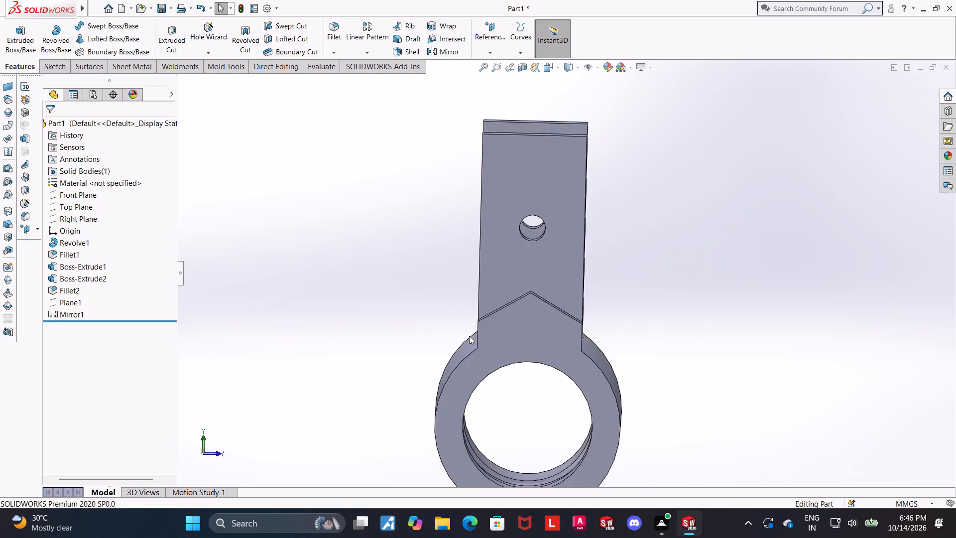
scroll(579, 255, "down", 7)
scroll(658, 289, "up", 5)
middle_click_drag(725, 288, 672, 290)
scroll(669, 289, "up", 7)
left_click(752, 292)
scroll(734, 291, "down", 1)
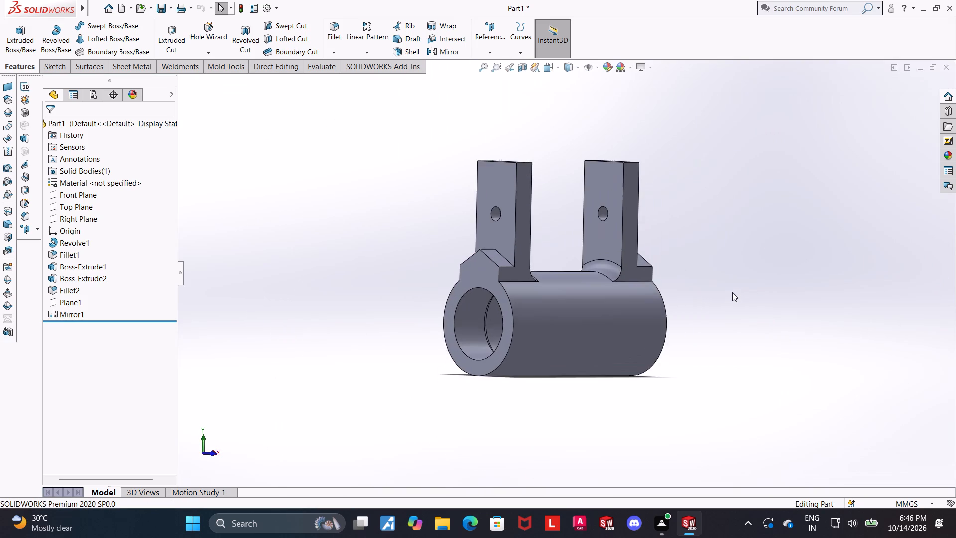
Start a sketch on the cylinder's ring-shaped end face below the mirrored plate, and view it square-on.
scroll(732, 292, "down", 1)
middle_click_drag(731, 313, 599, 291)
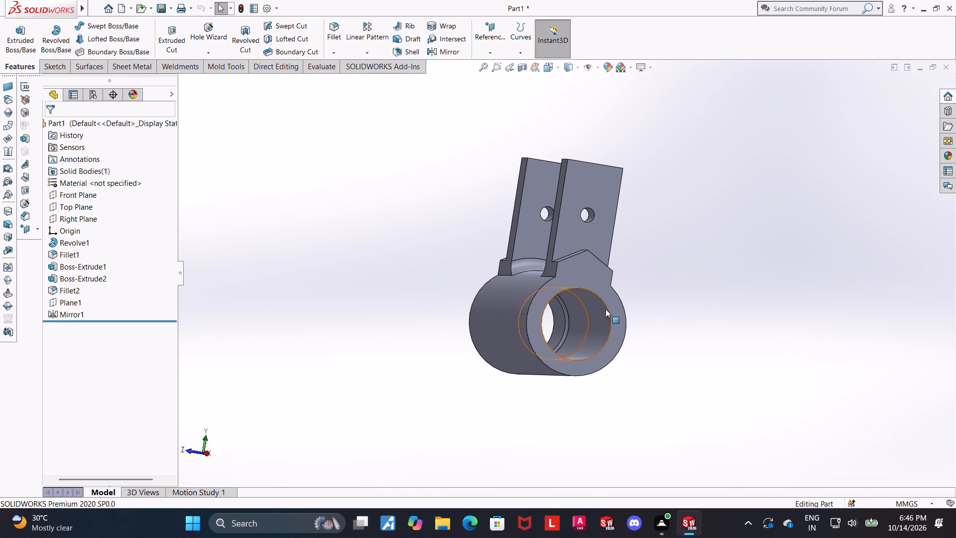
left_click(574, 373)
left_click(616, 349)
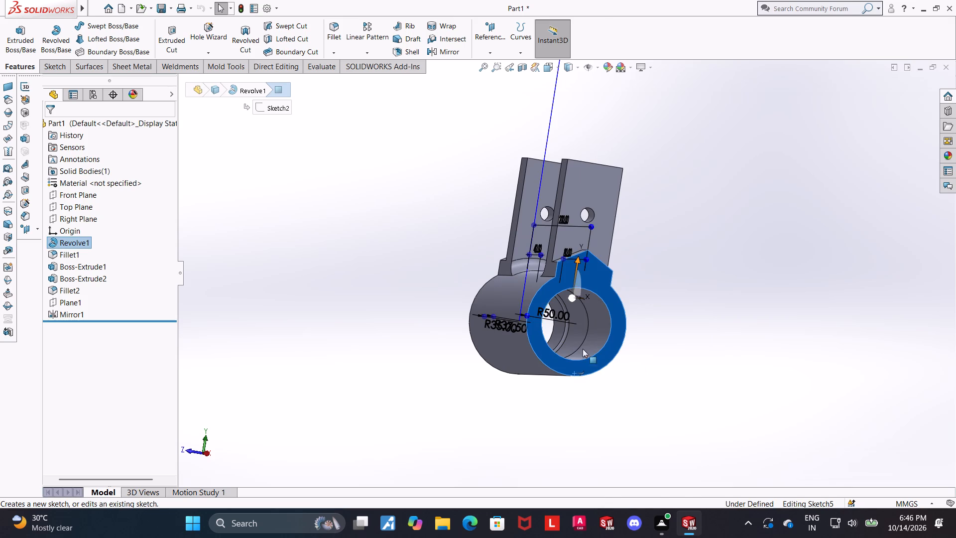
left_click(95, 331)
left_click(119, 319)
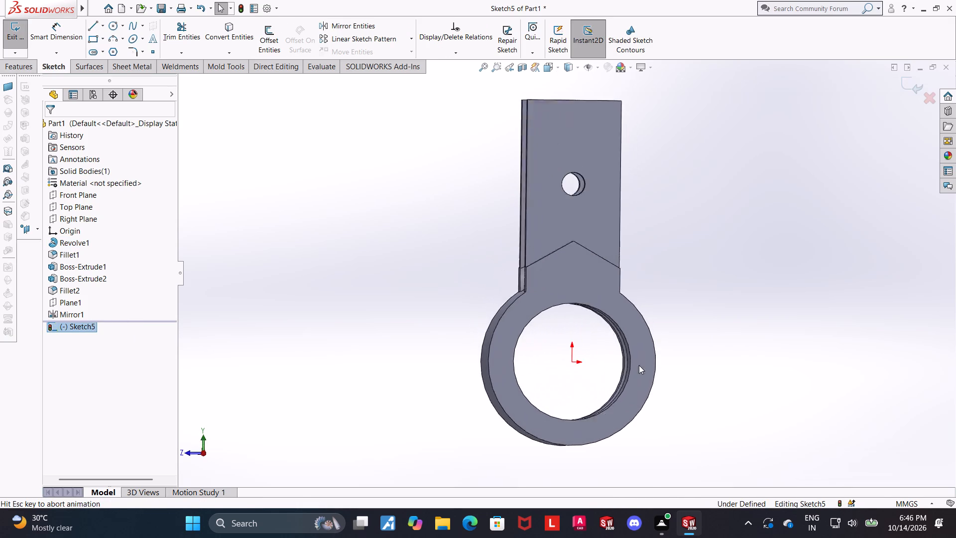
Sketch a circle of about 16.3 mm radius, centred about 90.3 mm directly below the origin.
scroll(637, 362, "up", 2)
scroll(578, 429, "up", 3)
scroll(578, 427, "down", 3)
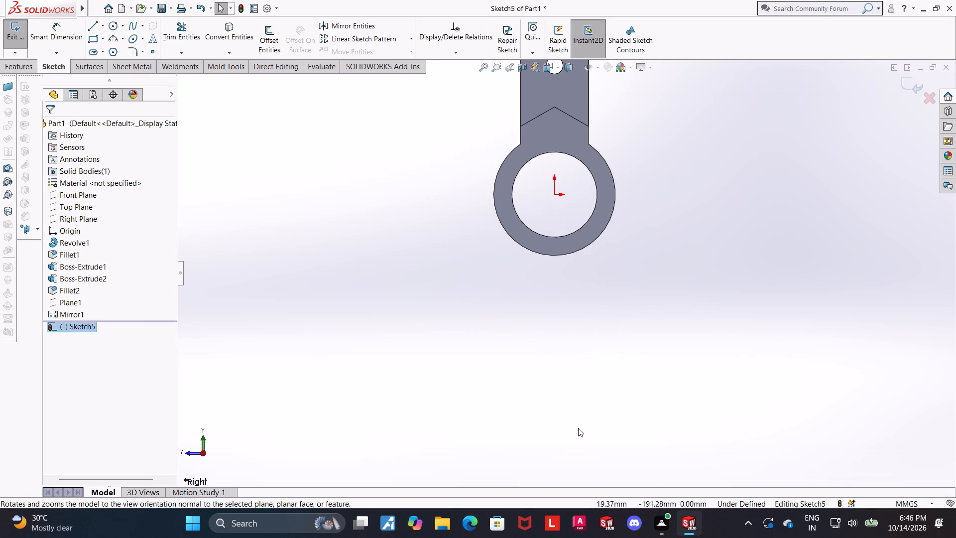
scroll(602, 290, "down", 3)
left_click(114, 22)
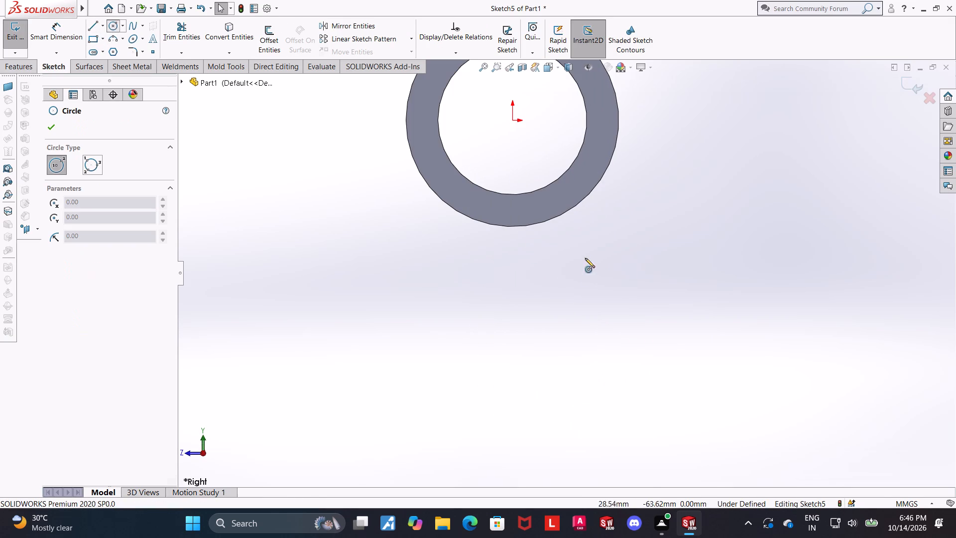
left_click(511, 312)
left_click(546, 305)
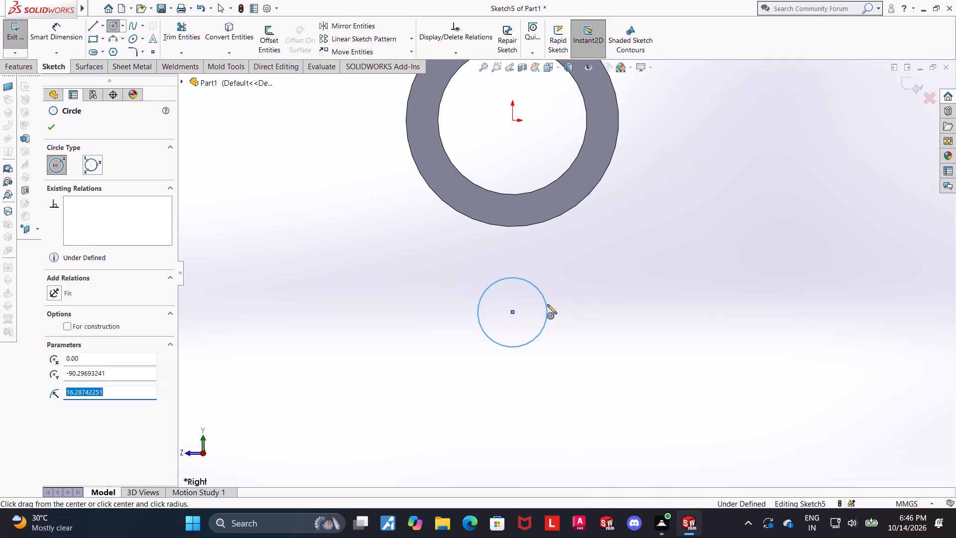
key("Escape")
key("Escape")
Dimension the circle below the cylinder with a diameter of 50 mm.
left_click(63, 26)
left_click(488, 338)
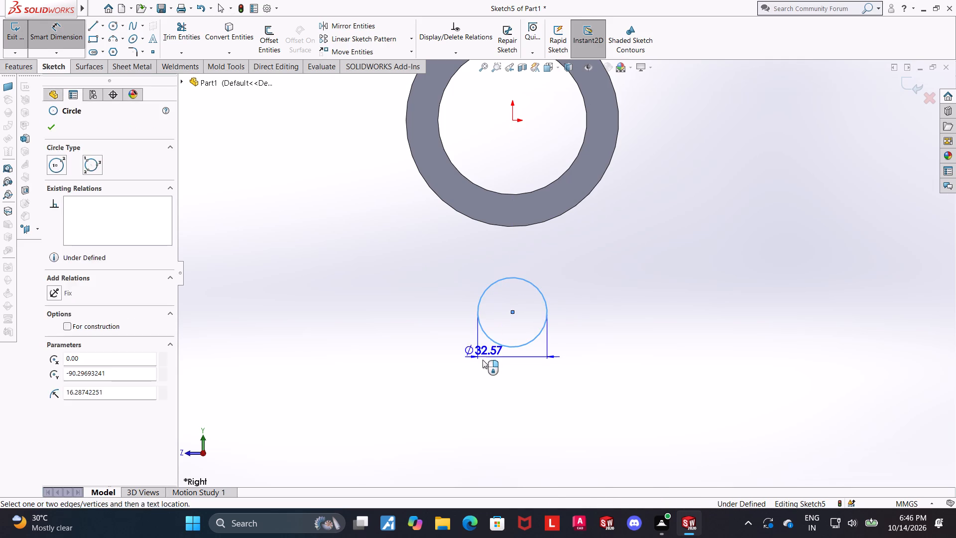
left_click(482, 360)
type("50")
key("Return")
key("Escape")
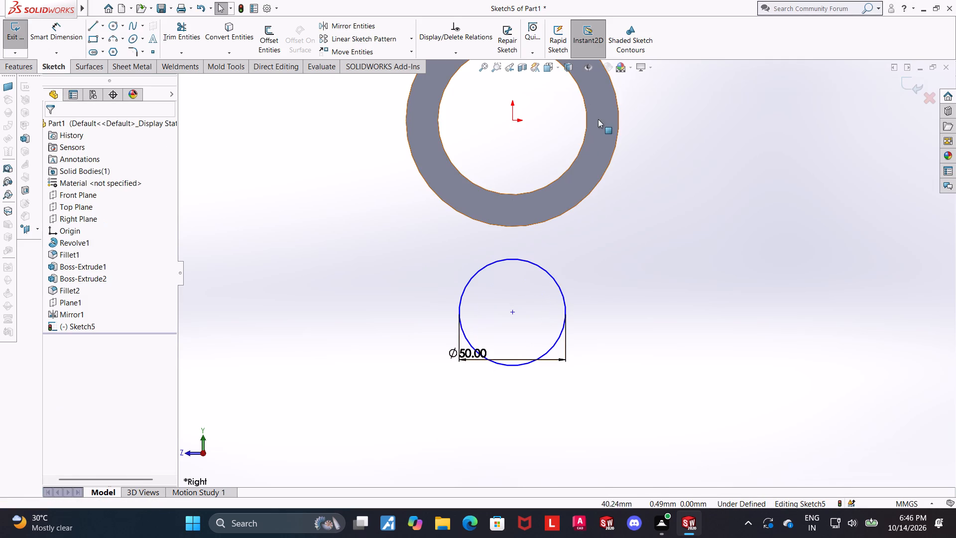
Add a vertical relation between the circle's centre and the origin.
left_click(510, 315)
left_click(513, 122, "ctrl")
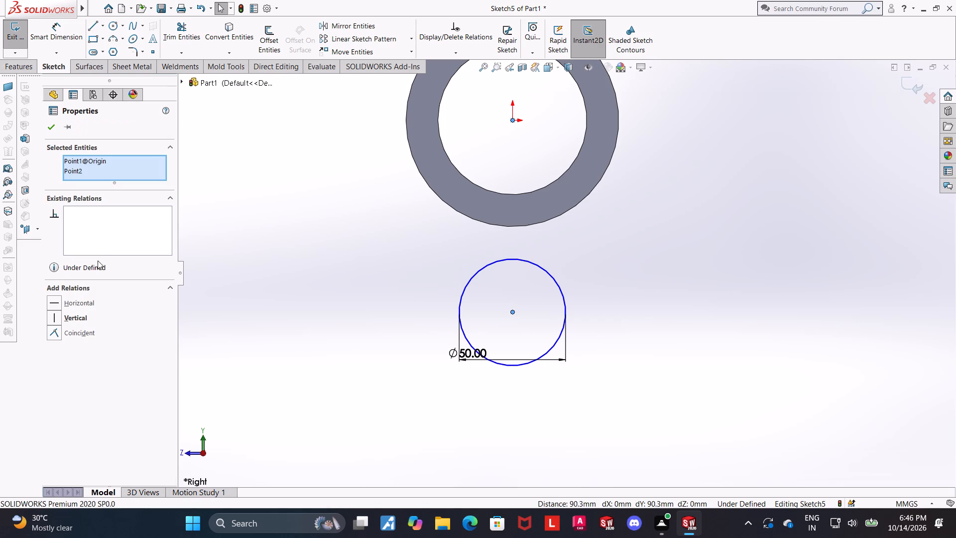
left_click(53, 319)
key("Escape")
Move the 50 mm diameter dimension further down, clear of the circle.
left_click_drag(460, 353, 461, 384)
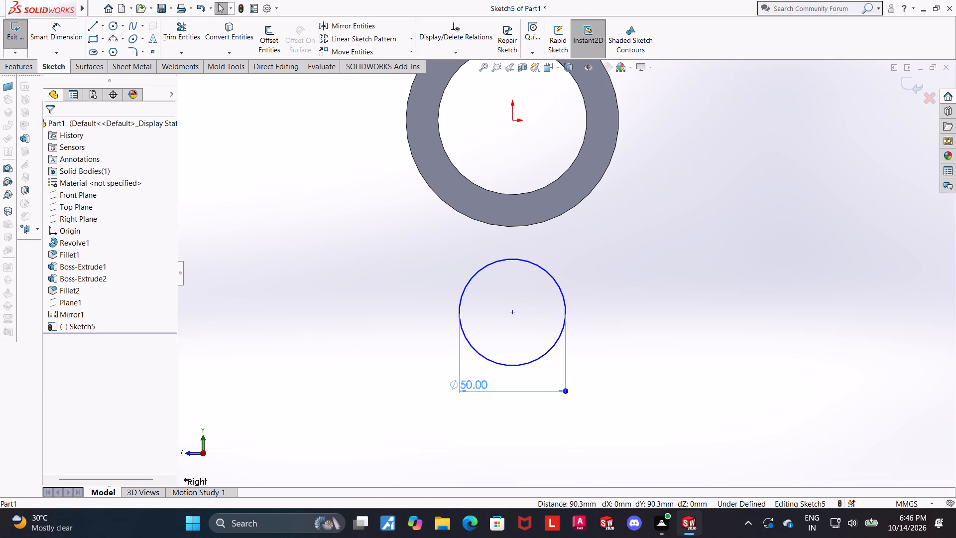
key("Escape")
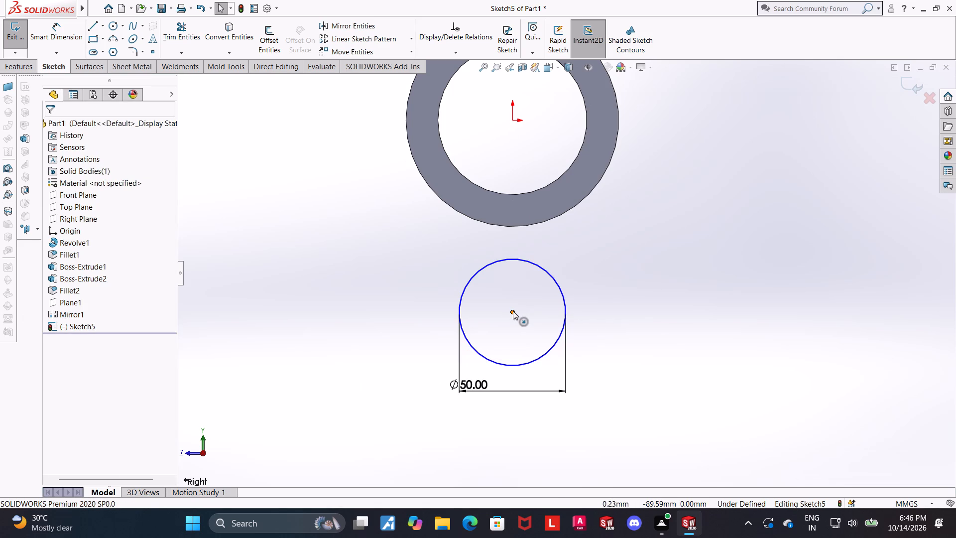
left_click(513, 311)
left_click(202, 269)
Sketch a line from the ring's lower-left outer edge to the circle's left side and make it tangent to the circle.
scroll(276, 267, "up", 1)
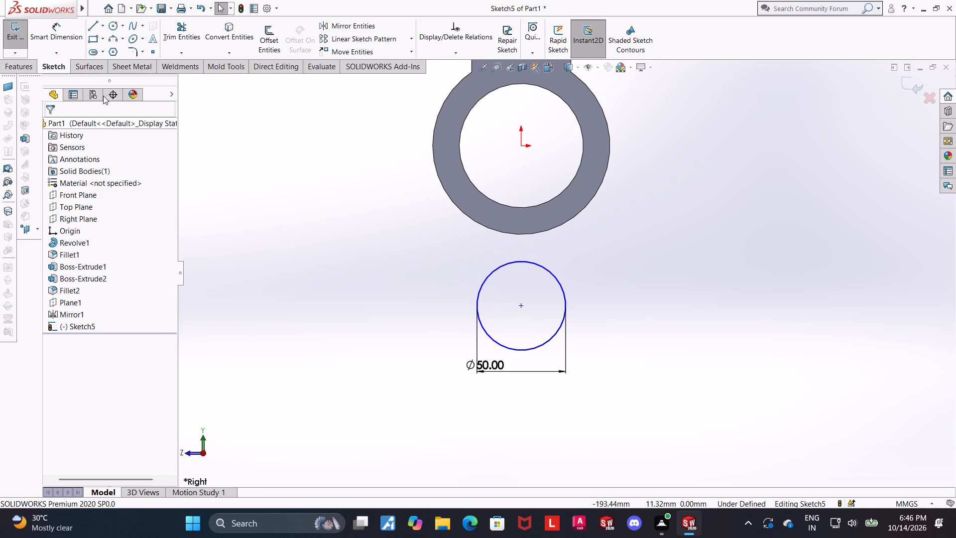
left_click(93, 26)
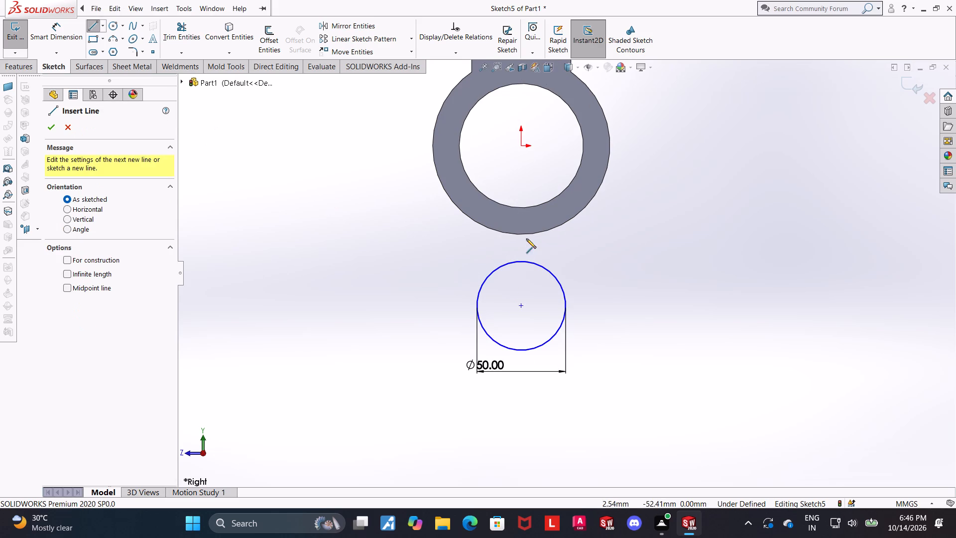
left_click(446, 198)
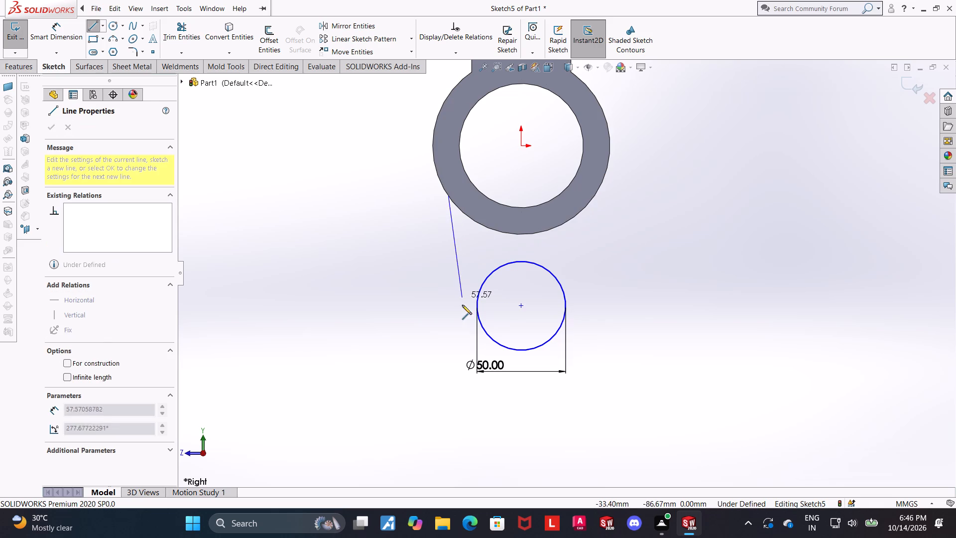
left_click(493, 343)
key("Escape")
left_click(482, 333)
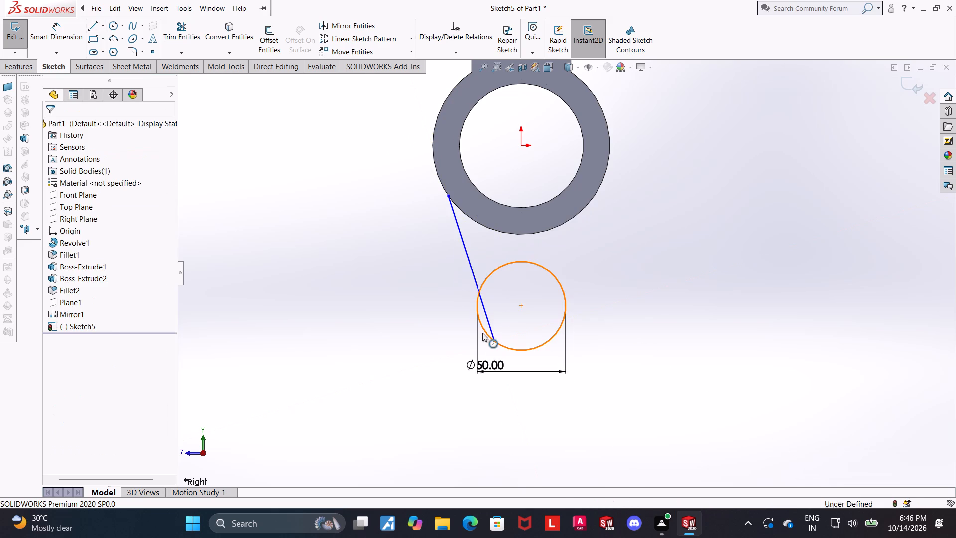
left_click(487, 324, "ctrl")
left_click(50, 306)
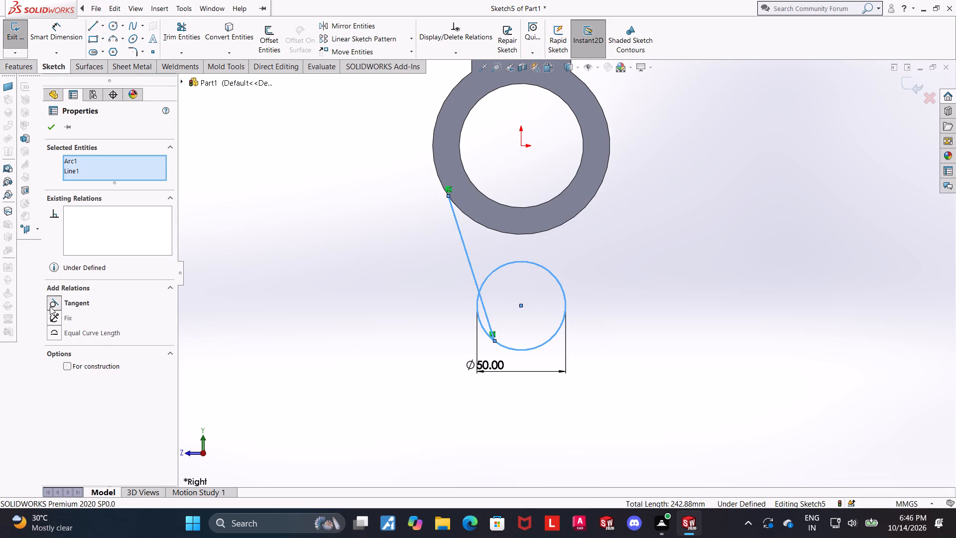
key("Escape")
key("Escape")
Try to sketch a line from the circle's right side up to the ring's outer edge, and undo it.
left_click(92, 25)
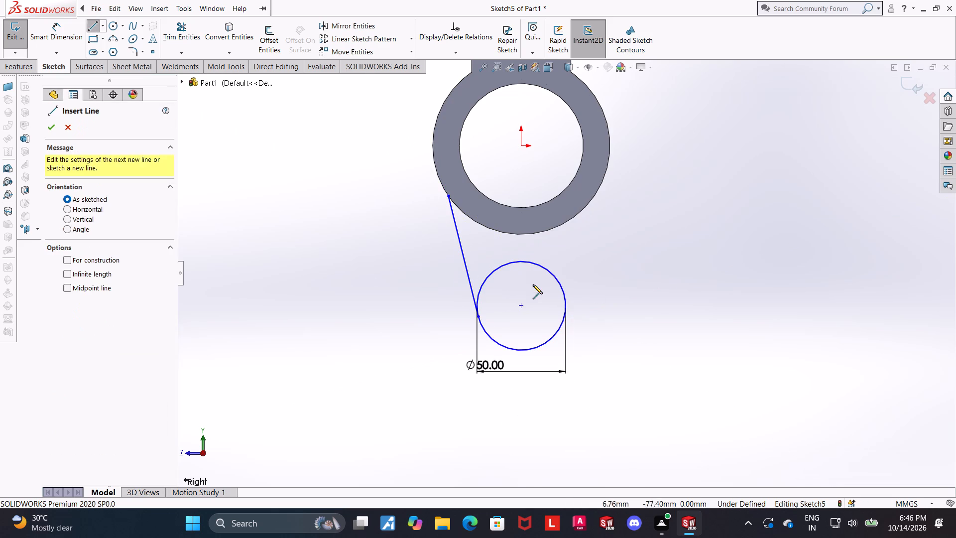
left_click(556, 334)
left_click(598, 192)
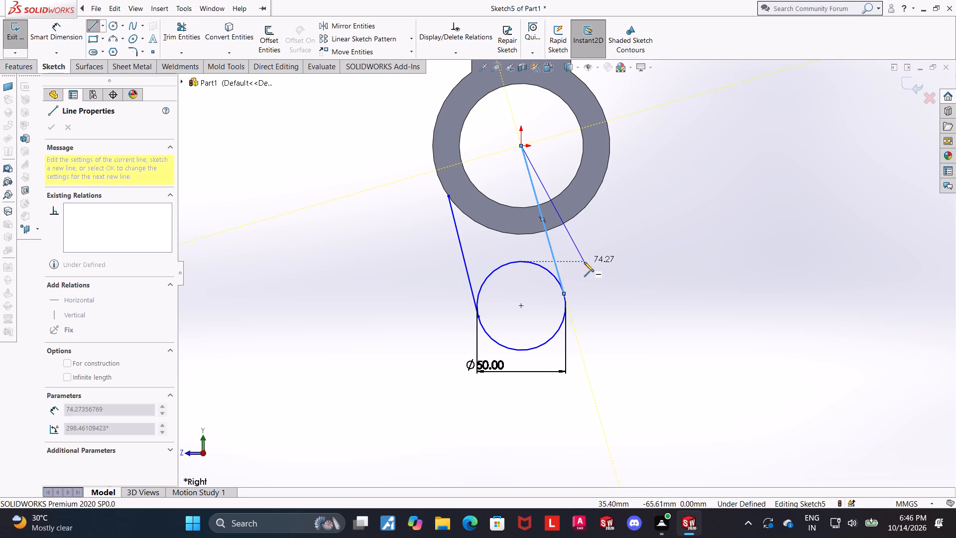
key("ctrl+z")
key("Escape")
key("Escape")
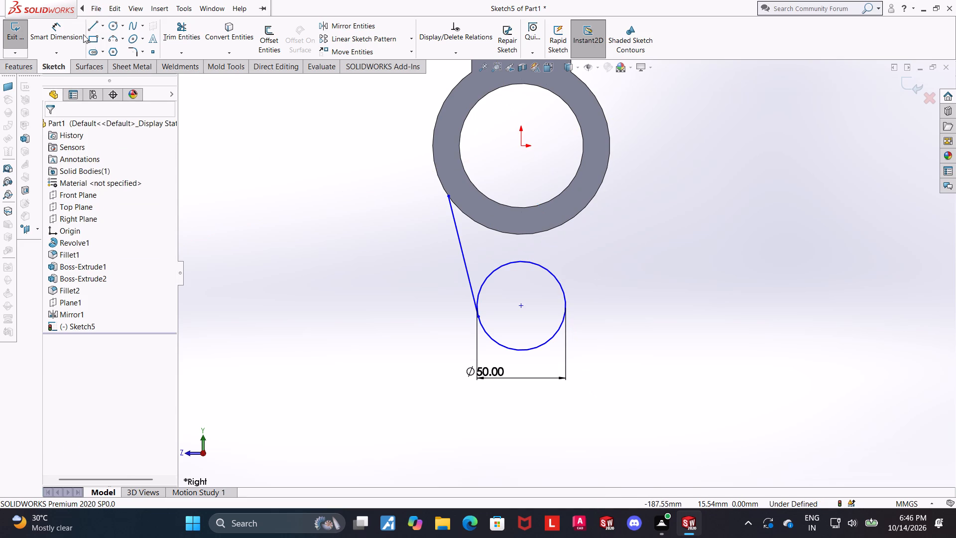
Sketch a line from the circle's lower-right side up to the right side of the ring's outer edge.
left_click(94, 25)
left_click(561, 323)
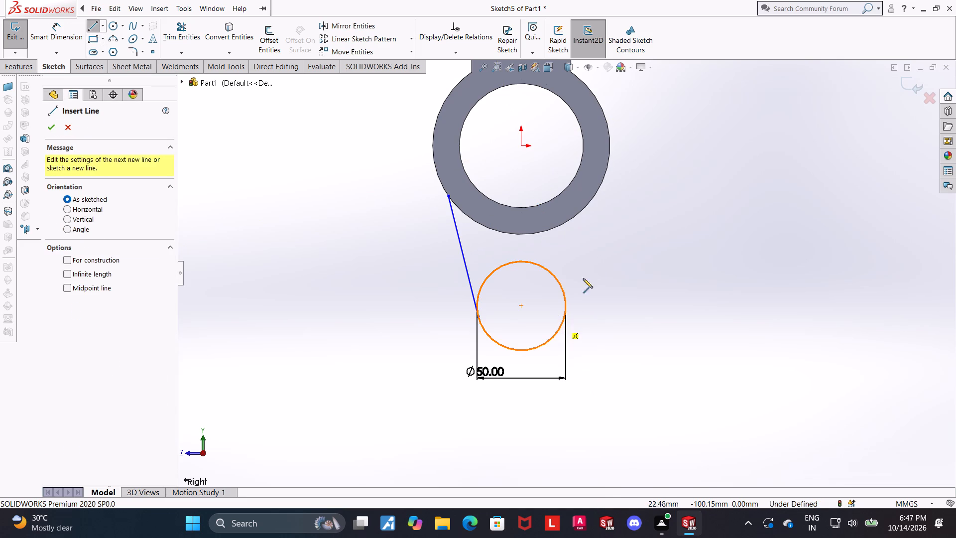
left_click(608, 166)
key("Escape")
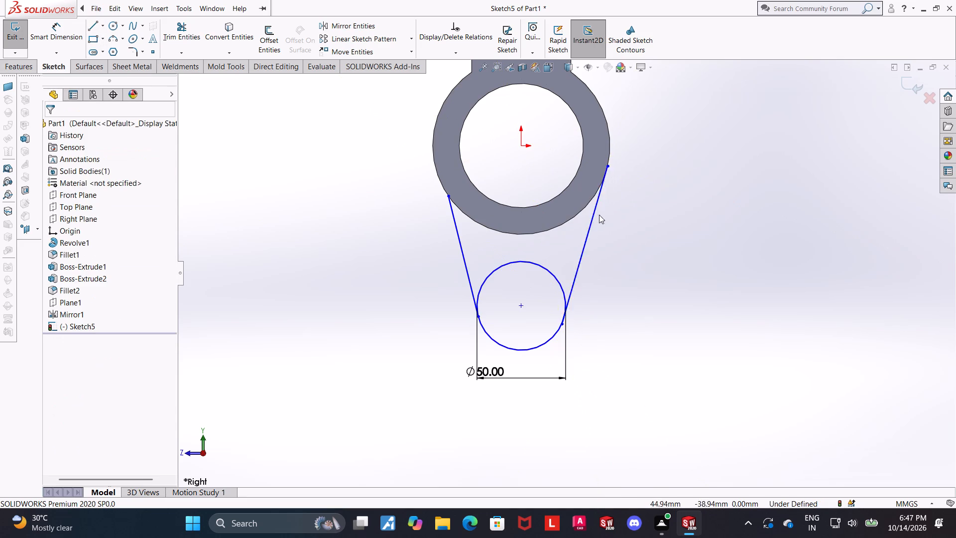
key("Escape")
Make the right-hand line tangent to both the ring's outer edge and the 50 mm circle.
left_click(589, 203)
left_click(593, 218, "ctrl")
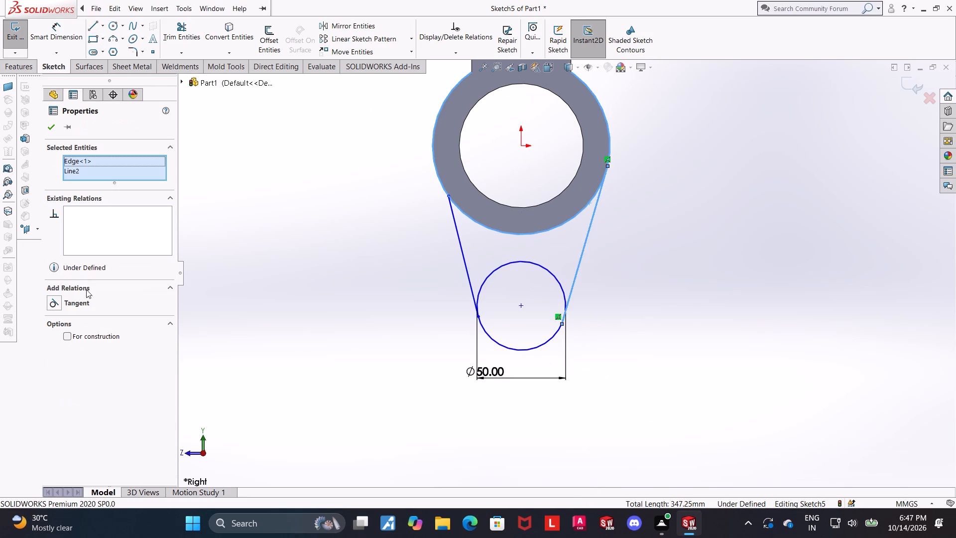
left_click(56, 300)
left_click(511, 295)
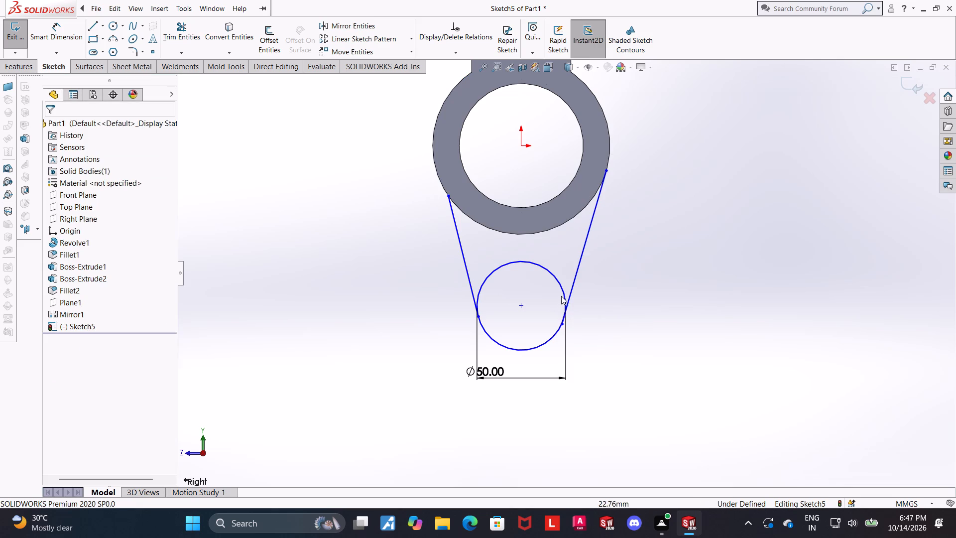
left_click(562, 294, "ctrl")
left_click(572, 292, "ctrl")
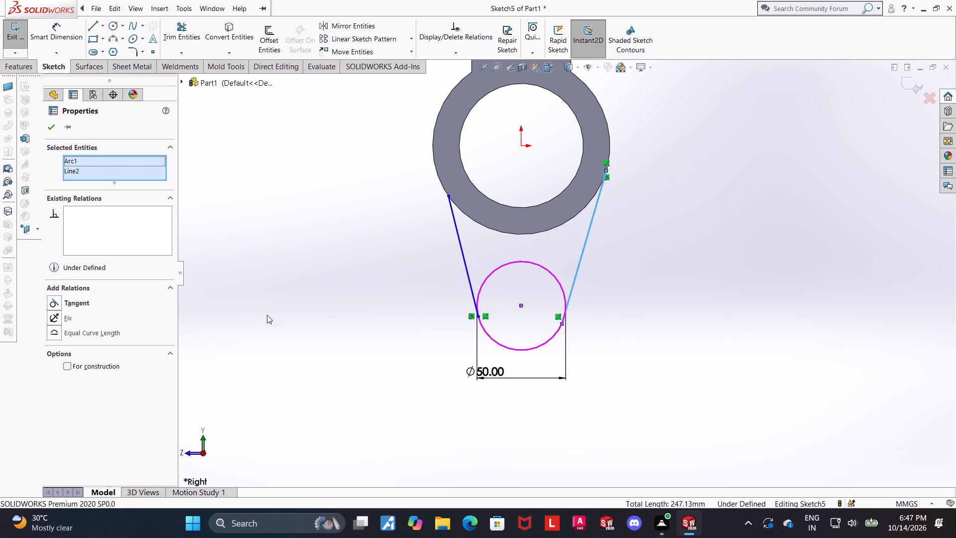
left_click(54, 304)
key("Escape")
Make the left-hand line tangent to the ring's outer edge.
scroll(815, 290, "up", 2)
scroll(555, 238, "down", 2)
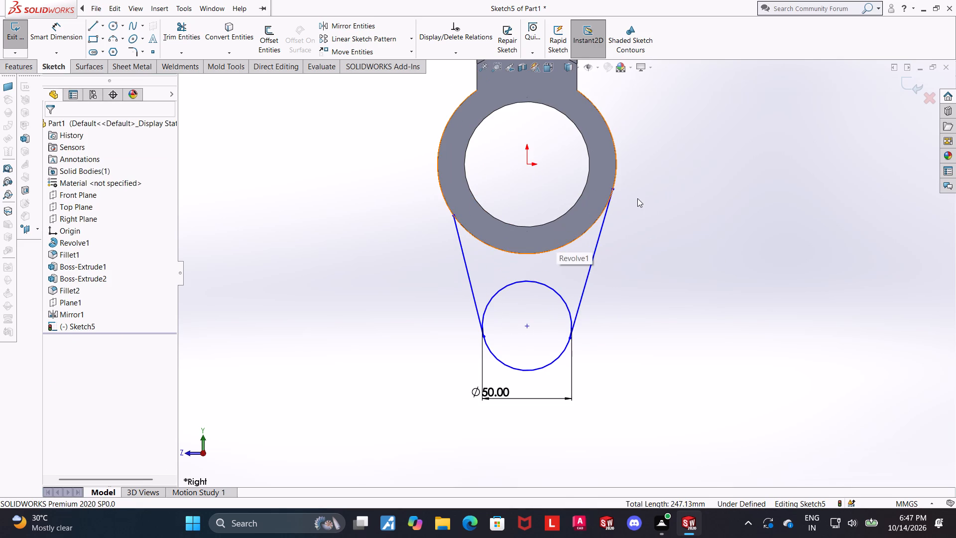
left_click(479, 241, "ctrl")
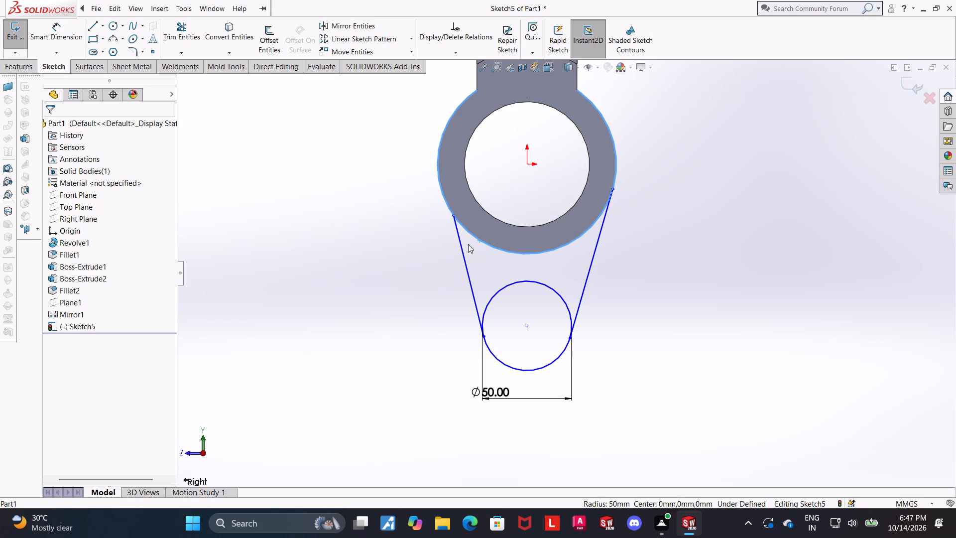
left_click(461, 245, "ctrl")
left_click(54, 304)
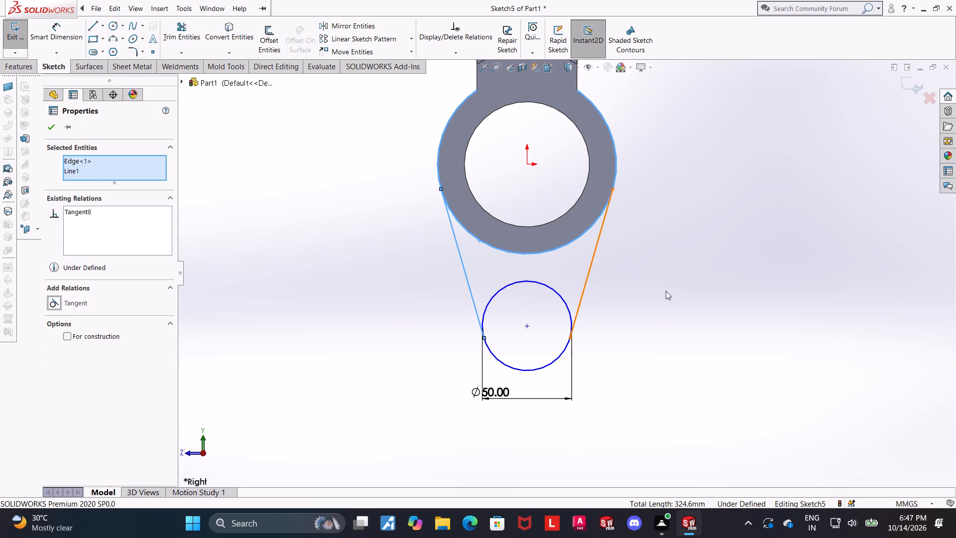
left_click(666, 290)
Trim away the circle's upper arc between the two tangent lines, keeping the bottom arc.
scroll(661, 274, "up", 2)
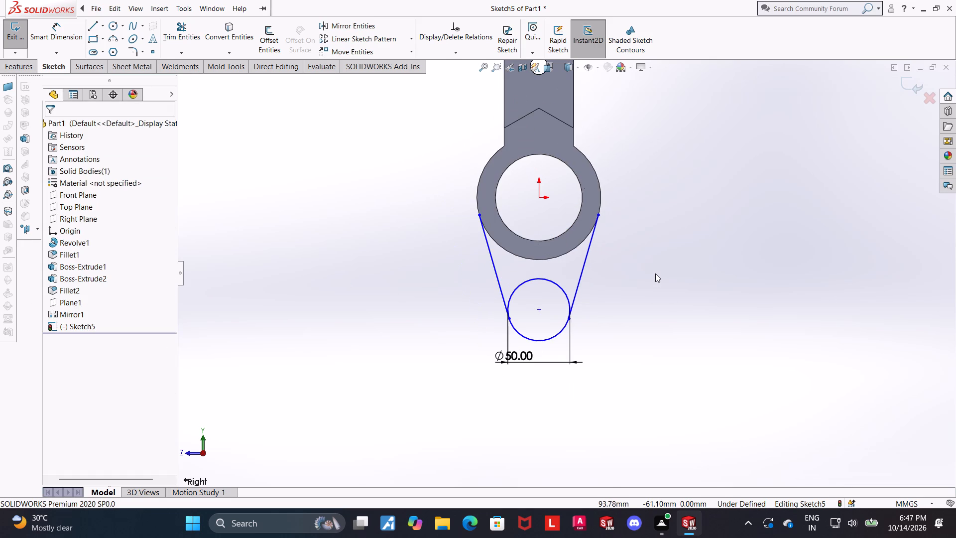
scroll(654, 274, "down", 1)
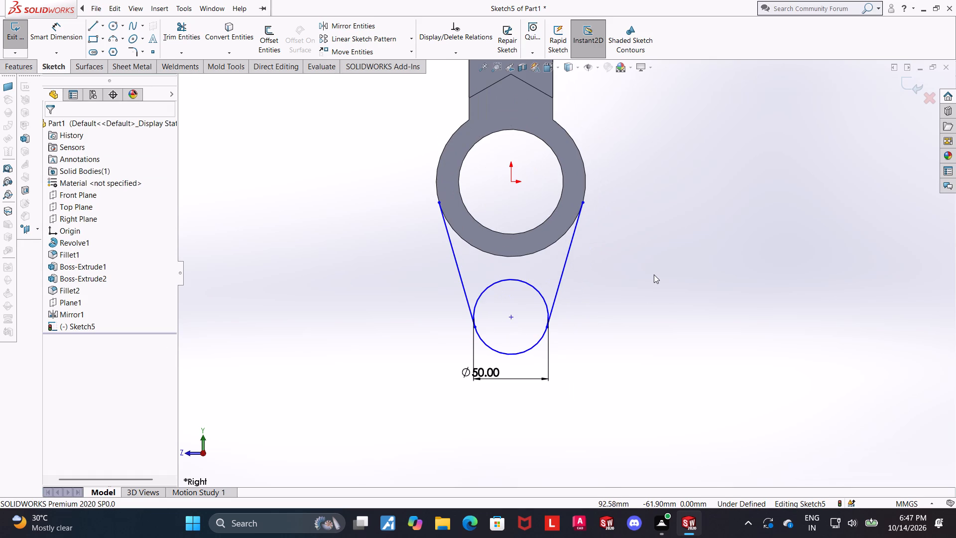
scroll(482, 275, "down", 1)
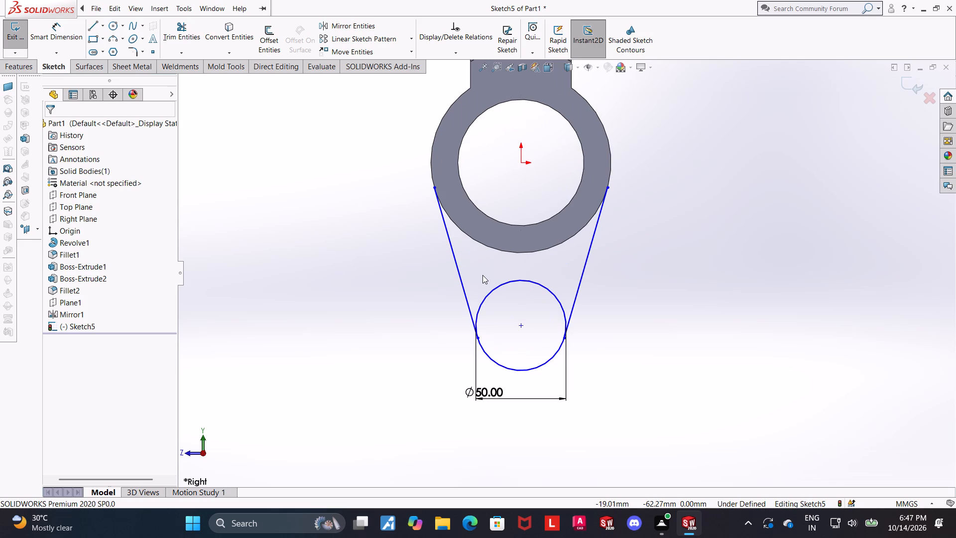
scroll(482, 275, "up", 1)
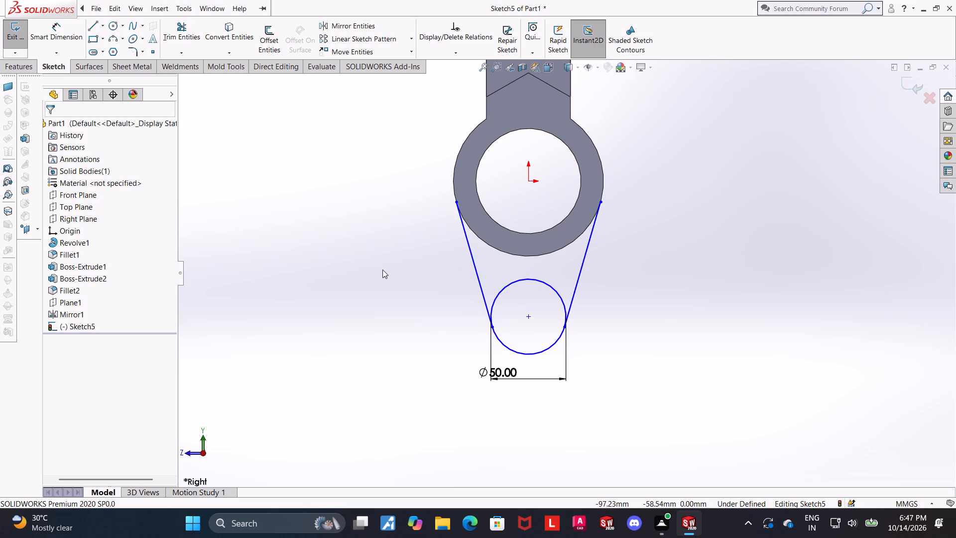
scroll(586, 293, "down", 2)
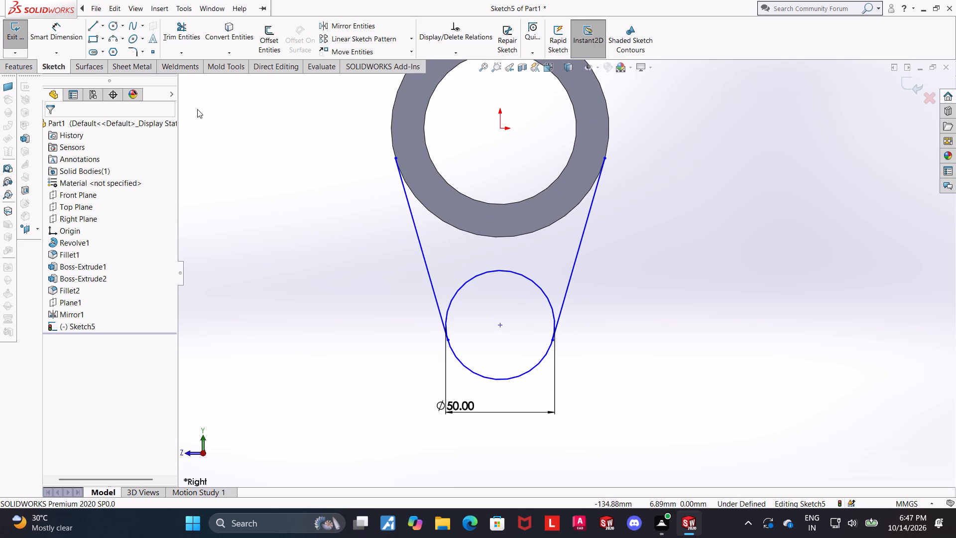
left_click(179, 30)
left_click_drag(471, 301, 472, 280)
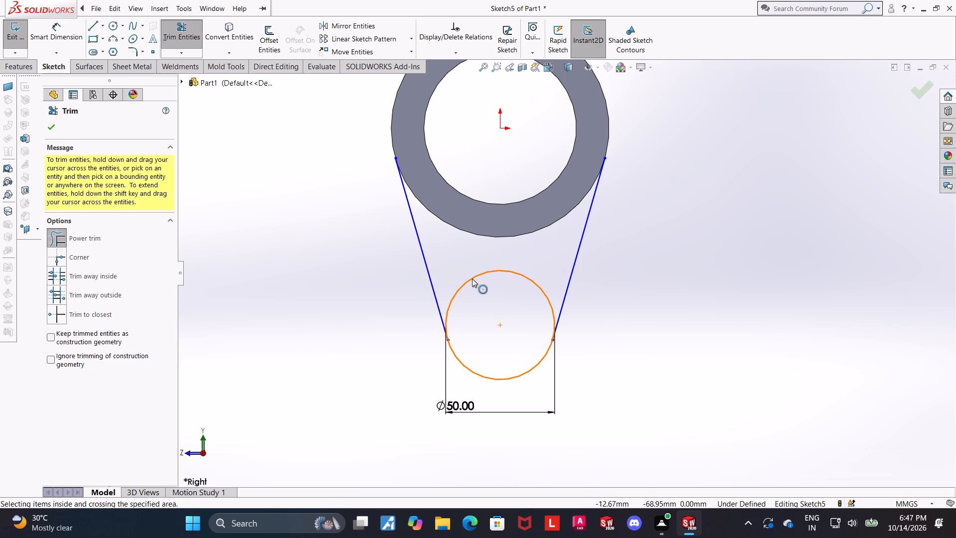
left_click_drag(484, 292, 476, 247)
key("Escape")
Dimension the vertical distance from the origin to the bottom arc's centre as 88 mm.
left_click(65, 45)
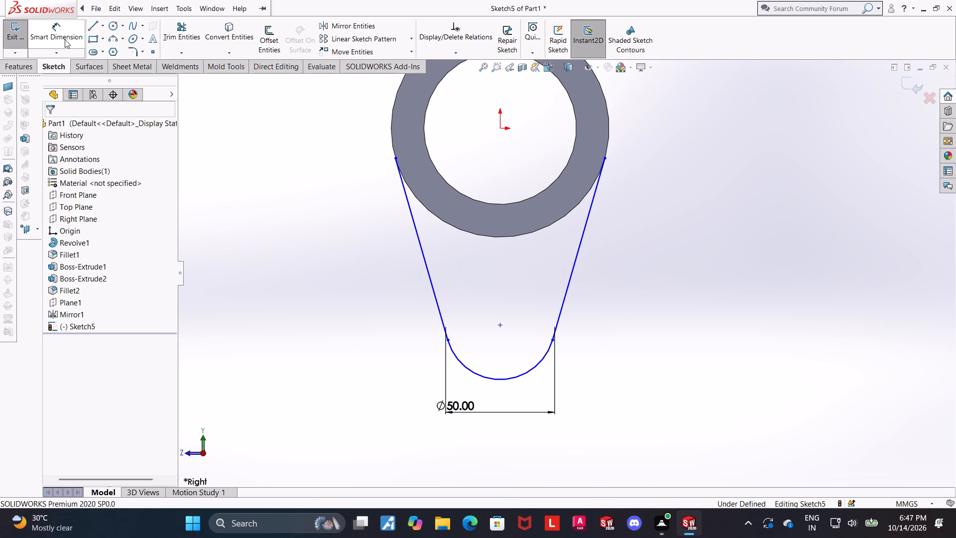
left_click(65, 36)
left_click(501, 127)
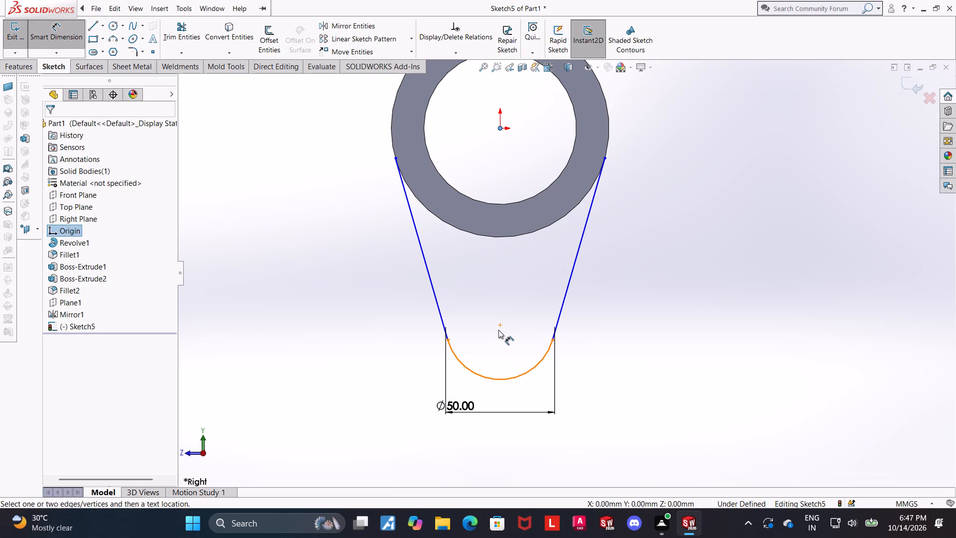
left_click(498, 327)
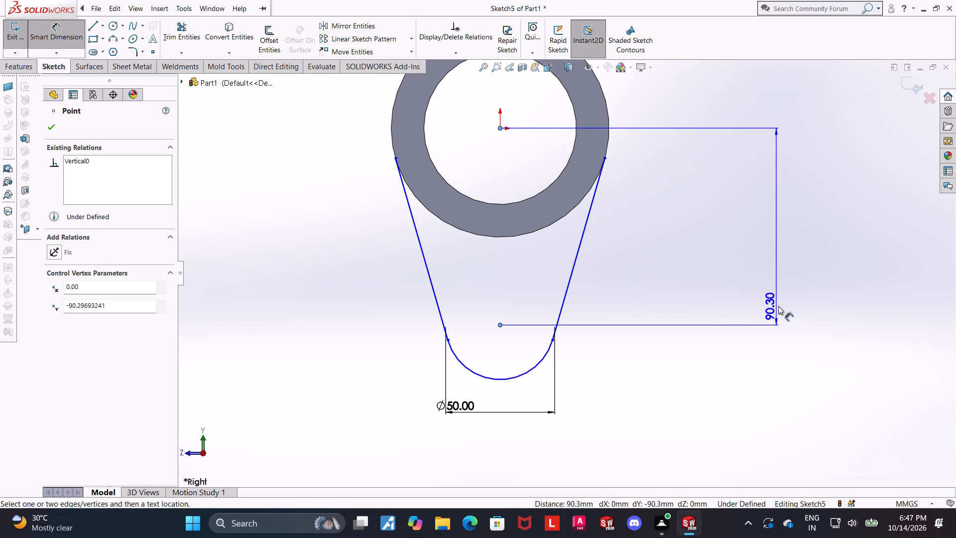
left_click(752, 308)
type("88")
key("Return")
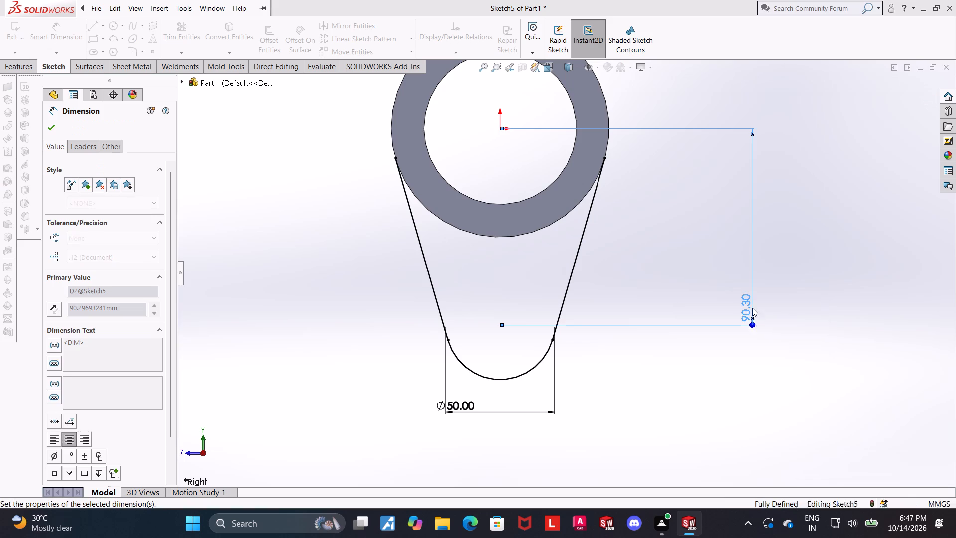
key("Escape")
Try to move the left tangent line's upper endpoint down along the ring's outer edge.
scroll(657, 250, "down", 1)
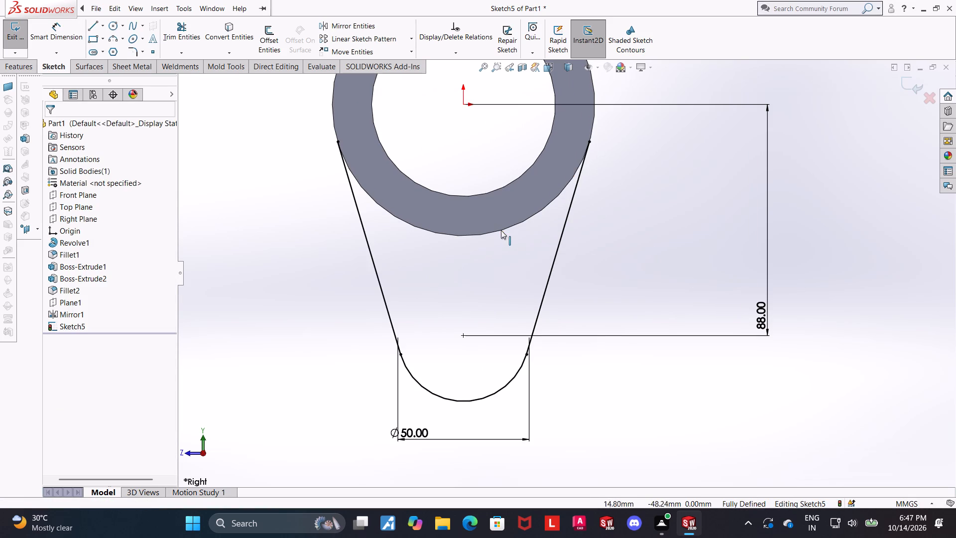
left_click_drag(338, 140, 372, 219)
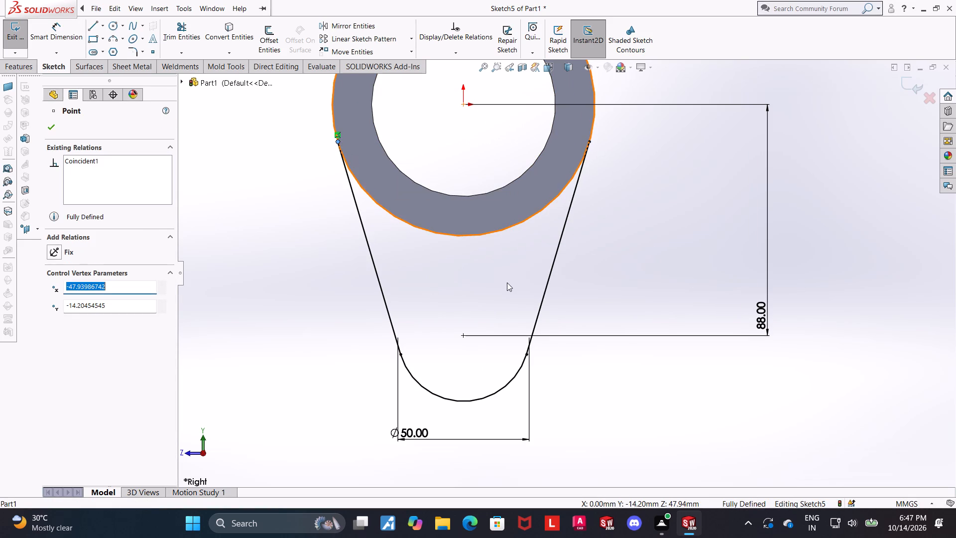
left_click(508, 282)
Trim away both tangent lines between the ring and the bottom arc.
left_click(168, 34)
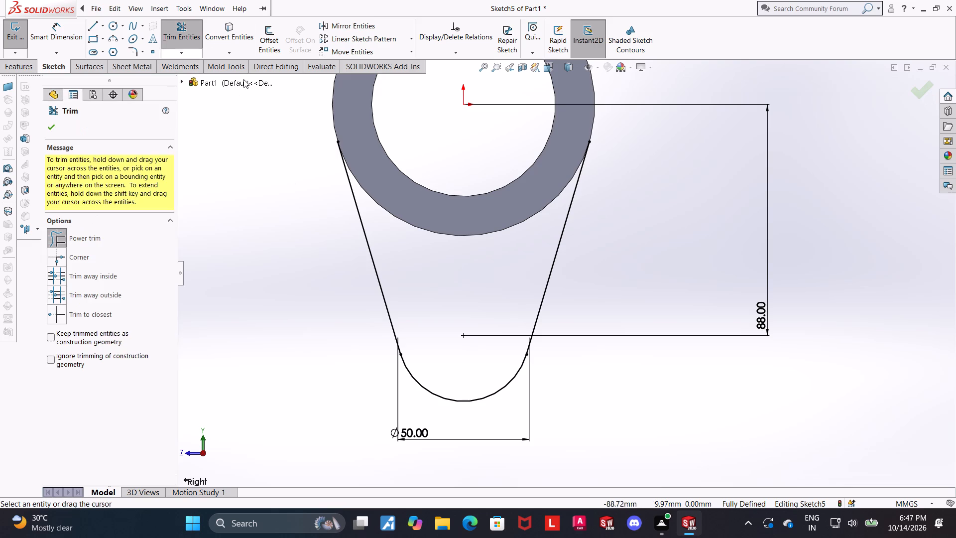
left_click_drag(392, 251, 268, 268)
left_click_drag(603, 291, 511, 285)
key("Escape")
key("Escape")
key("Escape")
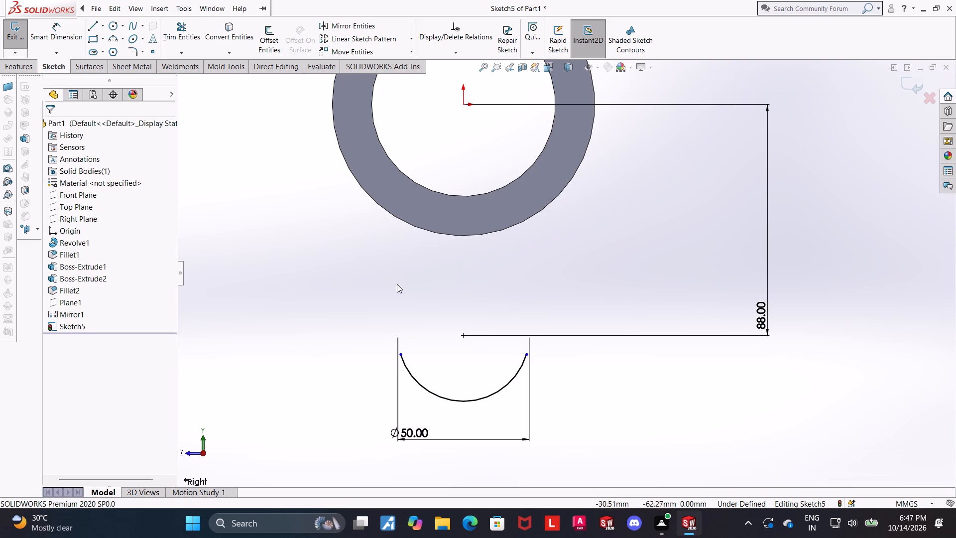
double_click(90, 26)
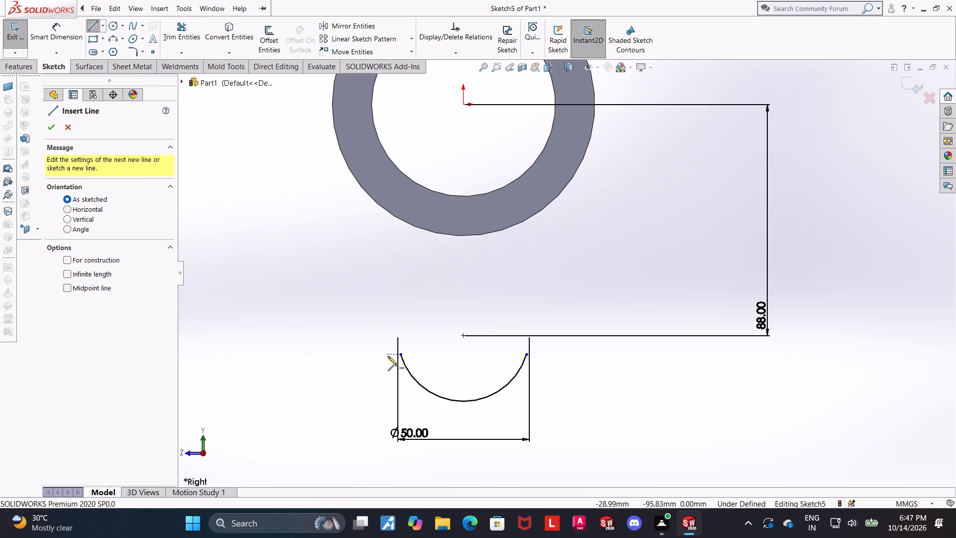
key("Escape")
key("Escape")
Draw a full circle about 50 mm in diameter from the bottom arc's centre point out to the arc's right endpoint.
left_click(112, 30)
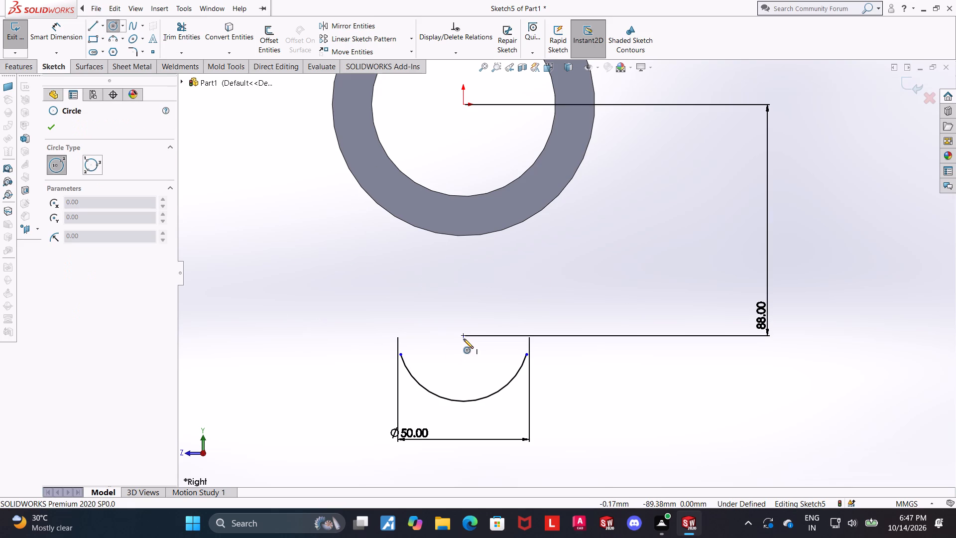
left_click(463, 336)
left_click(527, 356)
key("Escape")
key("Escape")
key("Escape")
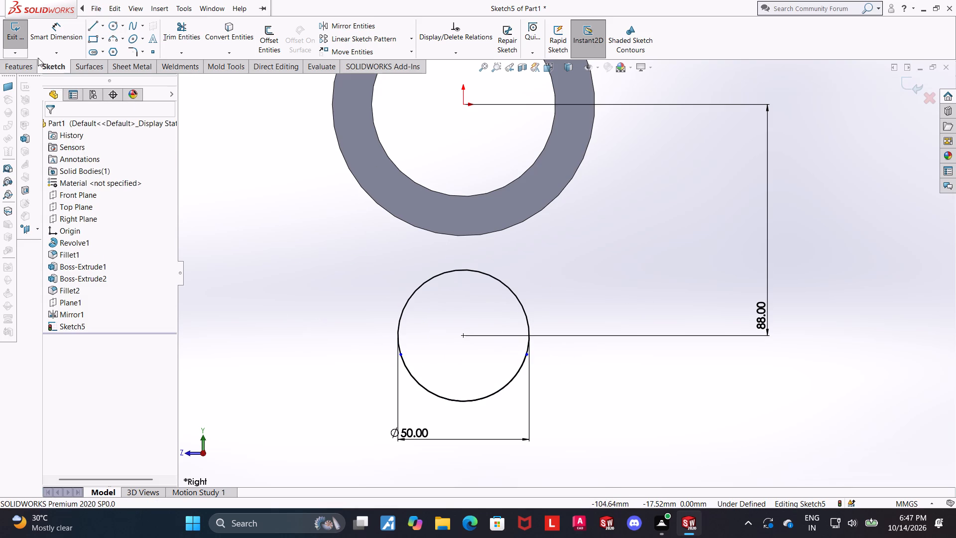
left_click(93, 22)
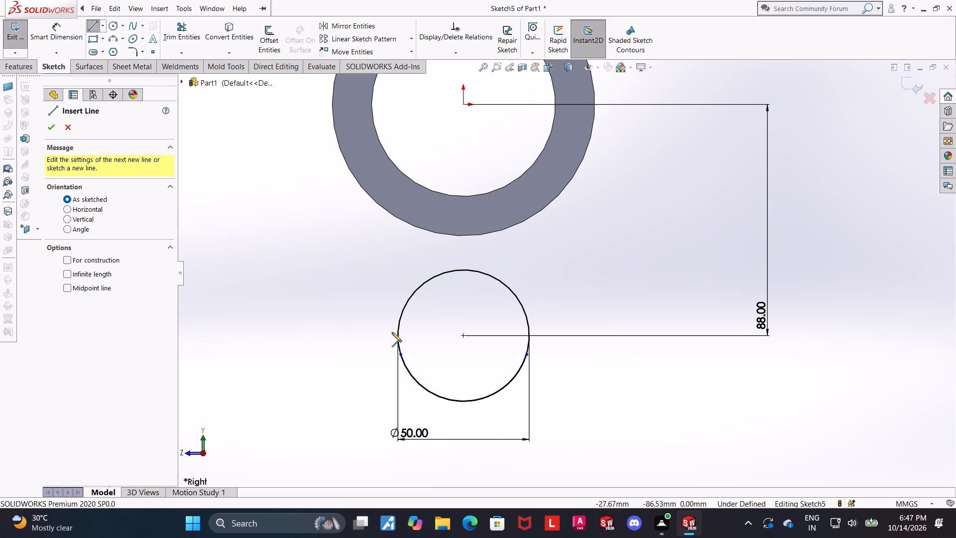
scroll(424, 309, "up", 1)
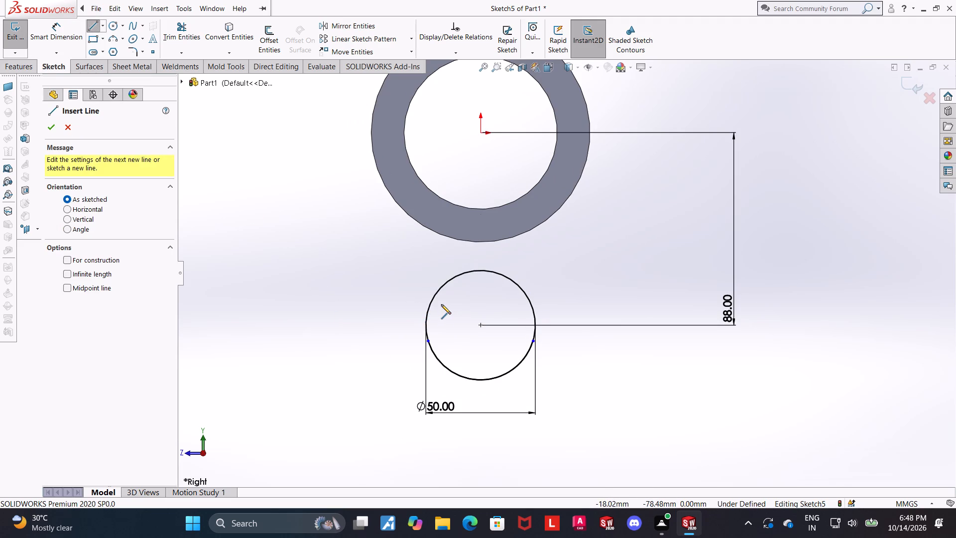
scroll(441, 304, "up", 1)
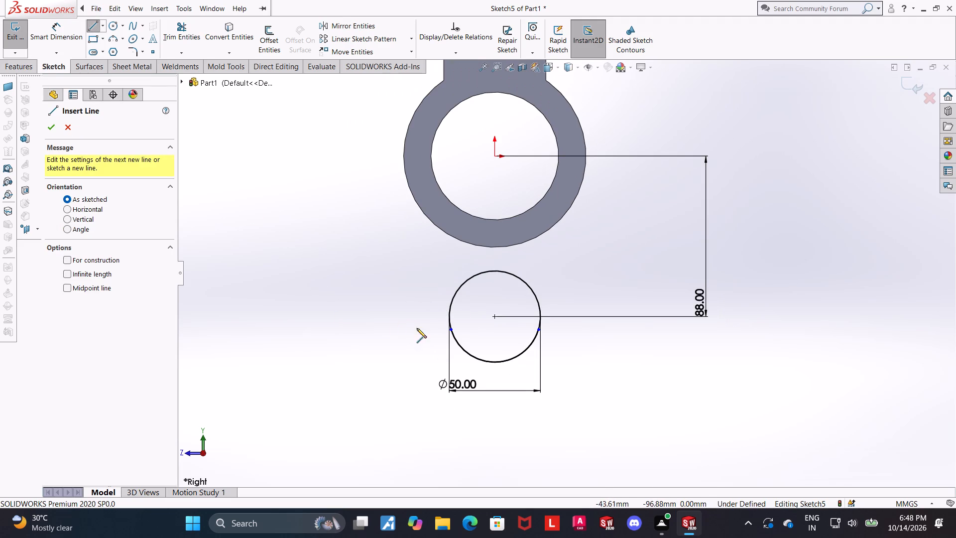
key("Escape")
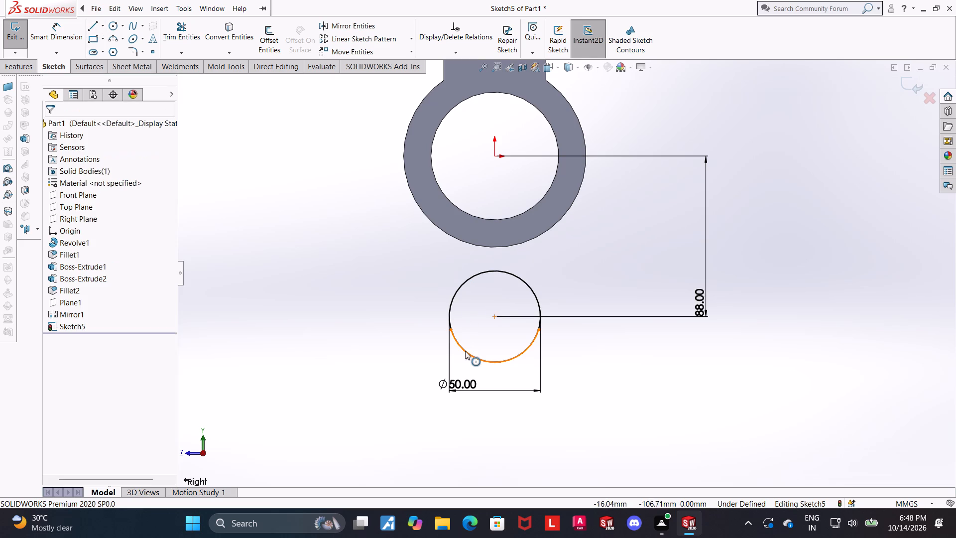
Delete the old bottom arc together with its diameter dimension, leaving the full circle.
left_click(465, 351)
key("Delete")
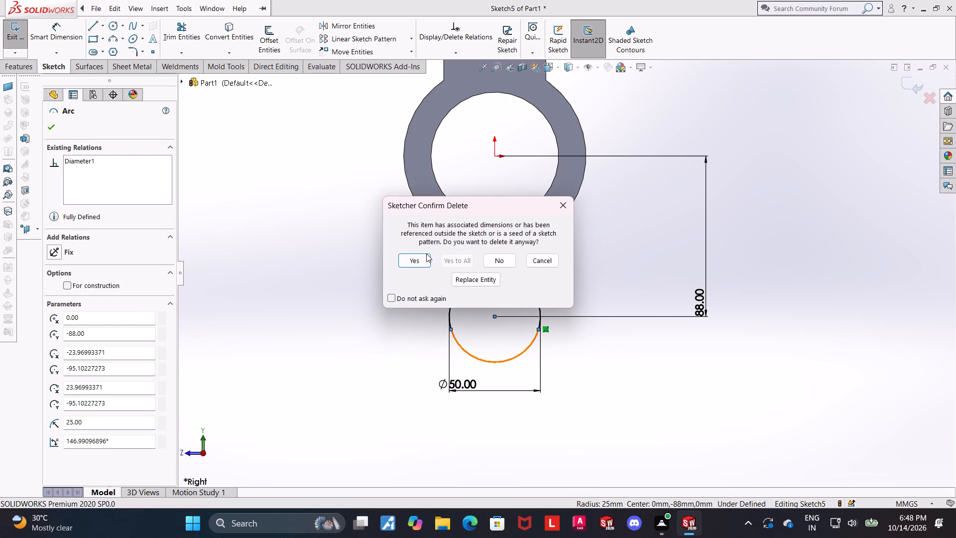
left_click(424, 259)
key("Escape")
Dimension the diameter of the circle below the ring, placing the dimension beneath it.
scroll(615, 346, "up", 2)
scroll(582, 329, "down", 3)
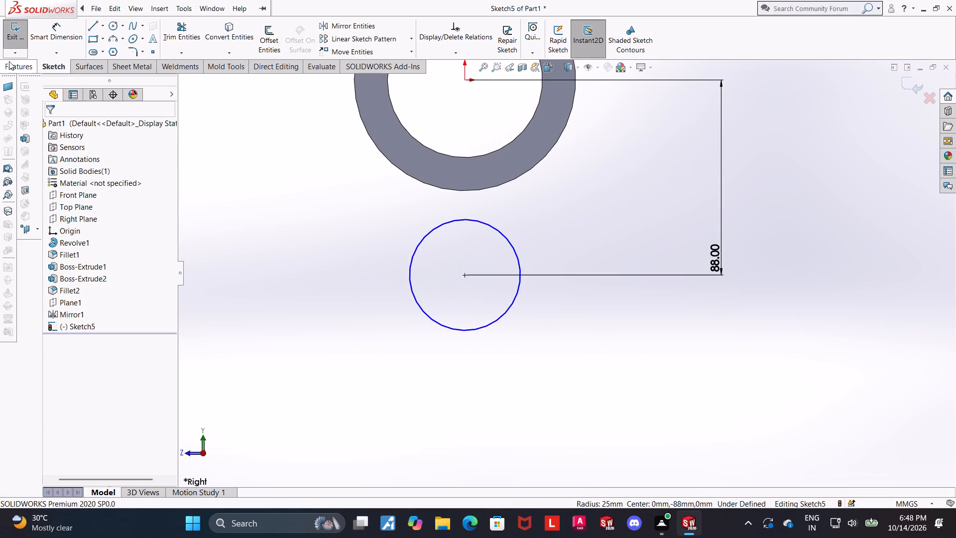
left_click(42, 40)
left_click(467, 332)
left_click(441, 421)
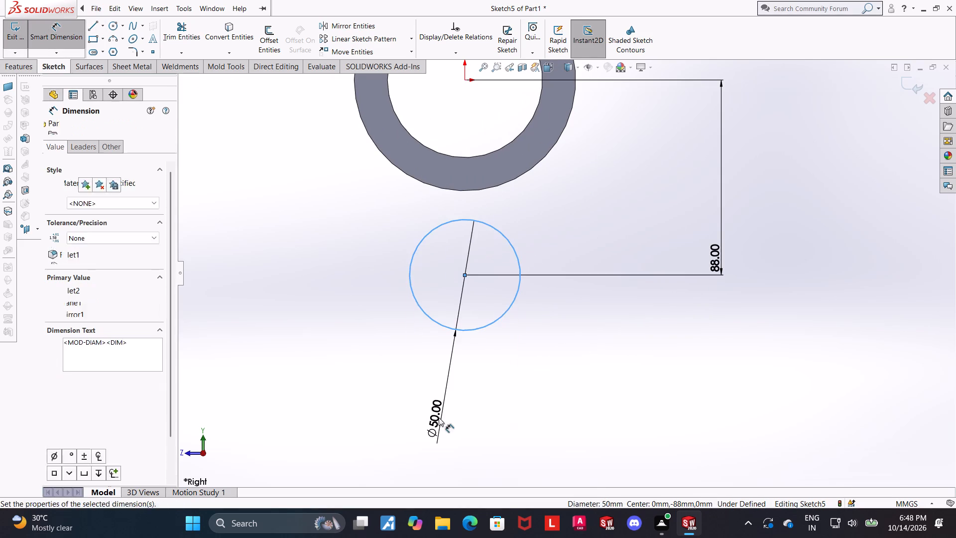
left_click(395, 410)
scroll(535, 390, "up", 3)
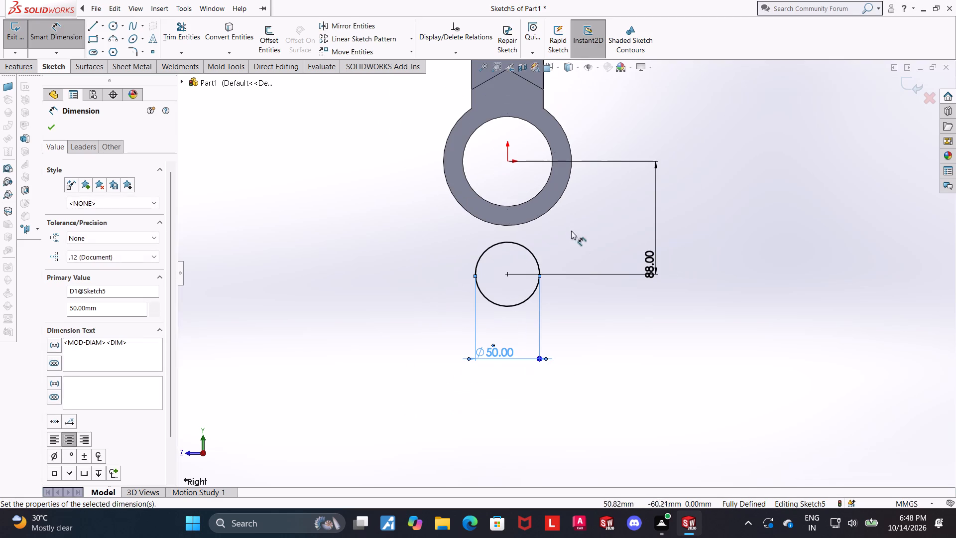
scroll(561, 195, "down", 2)
key("Escape")
Draw two slanted lines from the left and right sides of the circle up to the ring's outer edge.
scroll(580, 232, "down", 1)
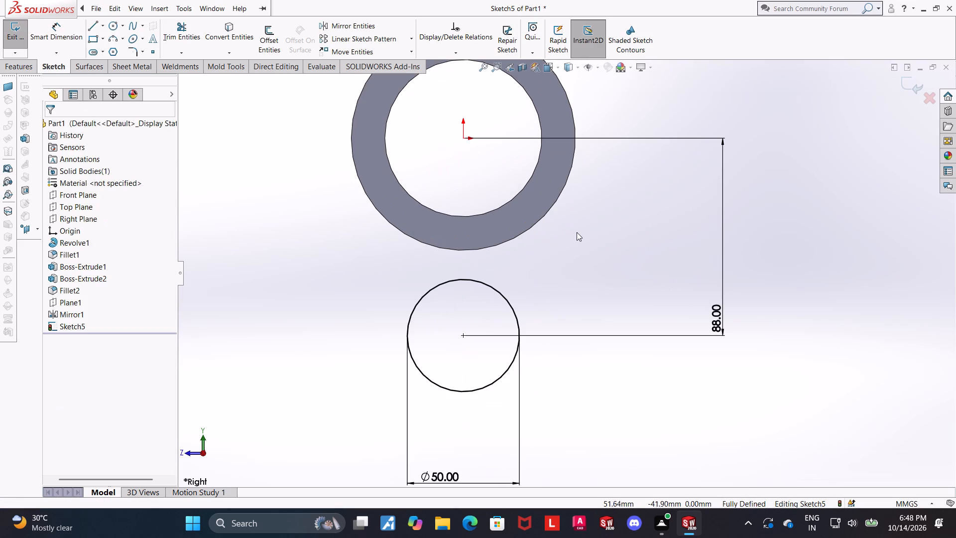
left_click(87, 24)
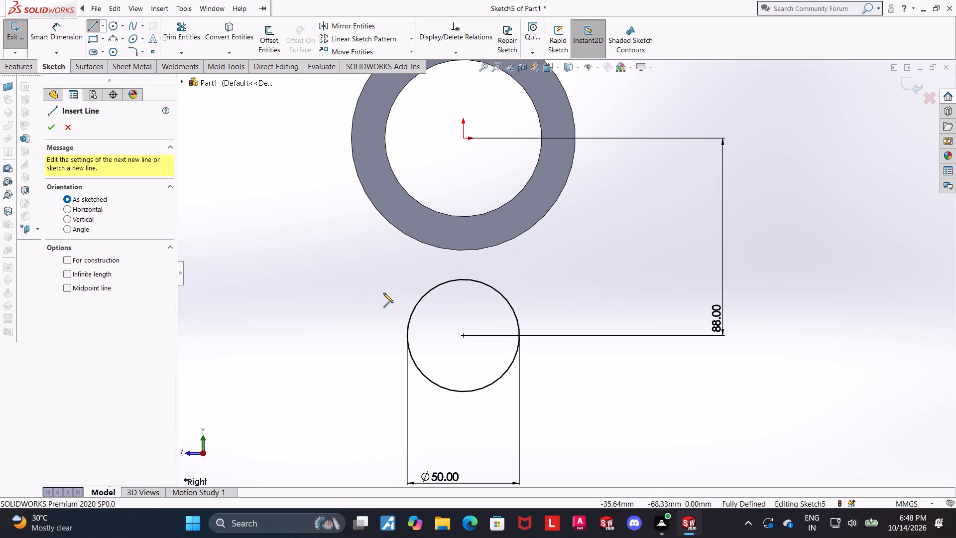
left_click(410, 311)
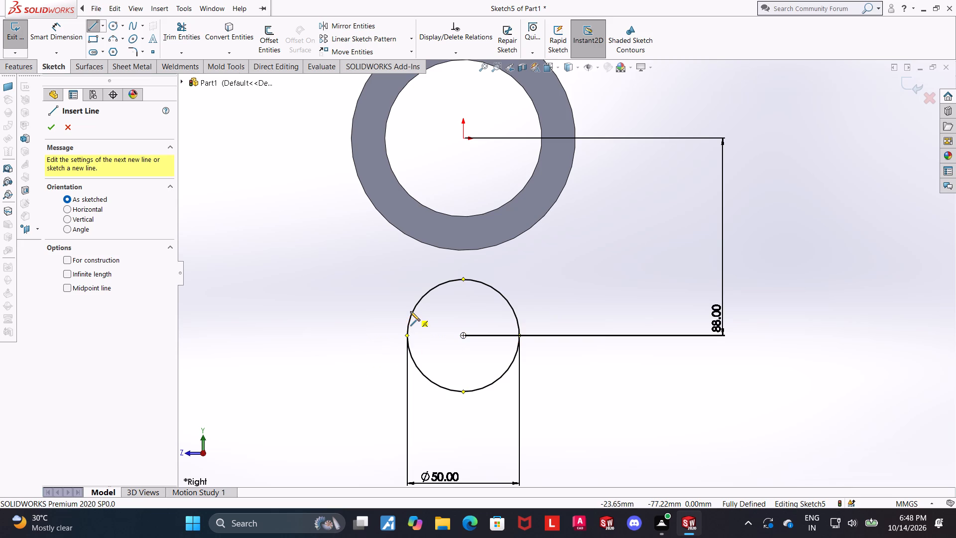
left_click(360, 183)
key("Escape")
key("Escape")
left_click(91, 26)
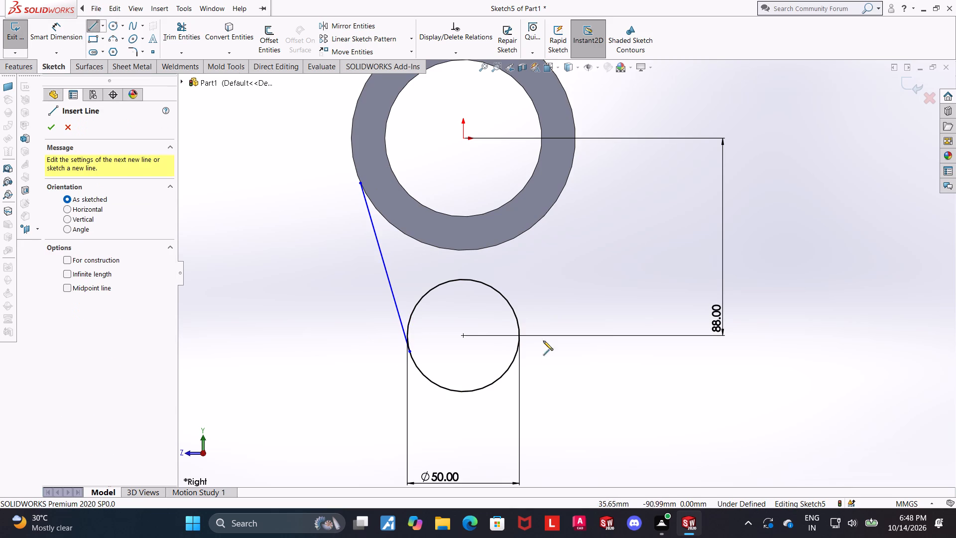
left_click(518, 326)
left_click(558, 199)
key("Escape")
key("Escape")
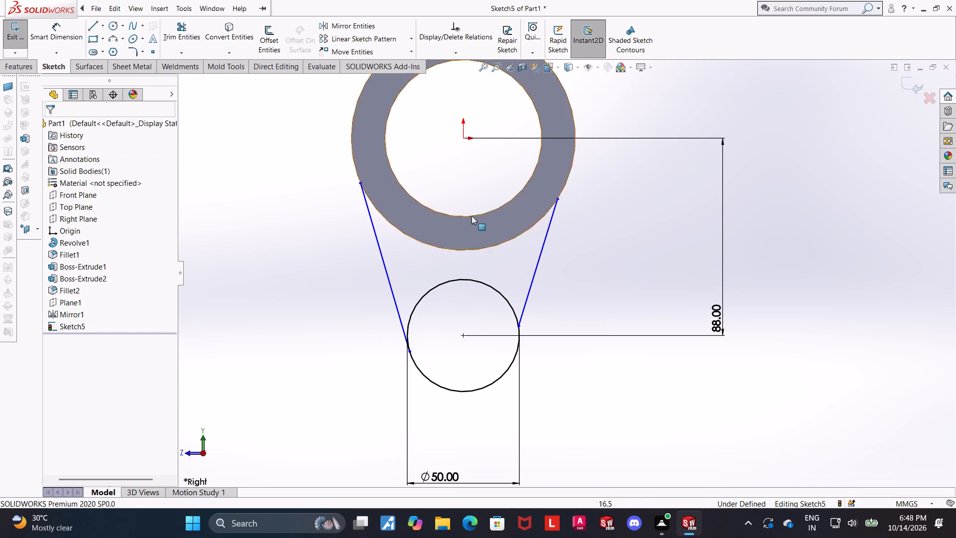
Dimension the horizontal distance between the two slanted lines' upper endpoints as 63 mm.
left_click(66, 24)
left_click(361, 183)
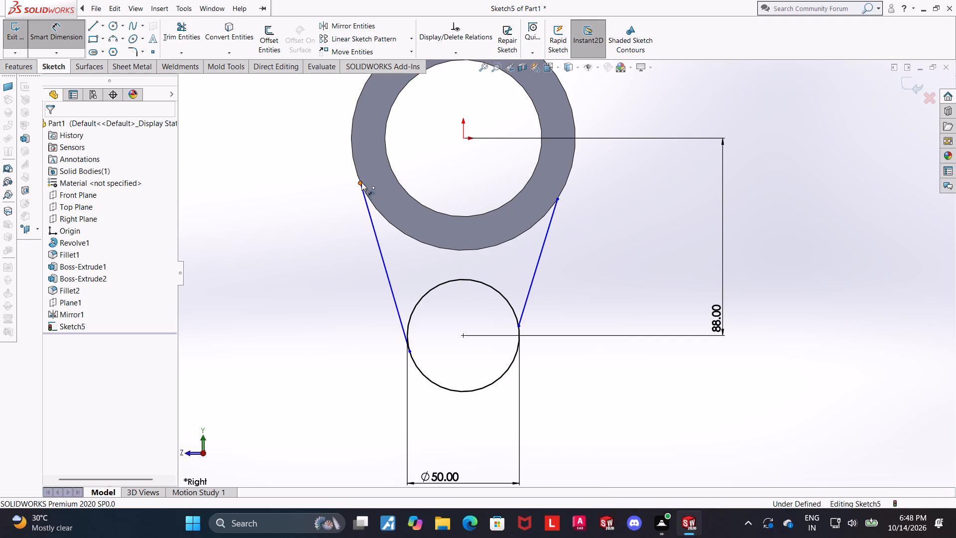
left_click(556, 199)
scroll(484, 432, "up", 2)
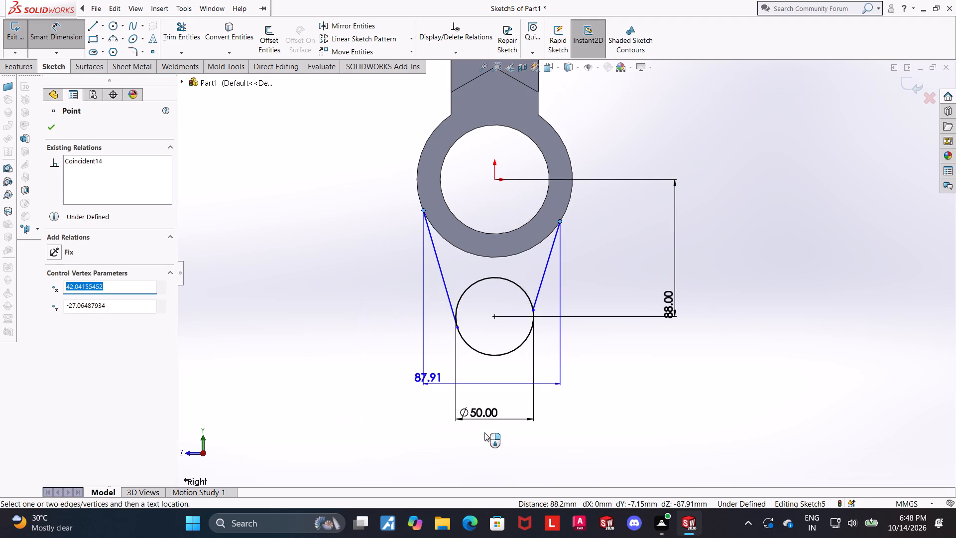
left_click(482, 466)
type("63")
key("Return")
key("Escape")
key("Escape")
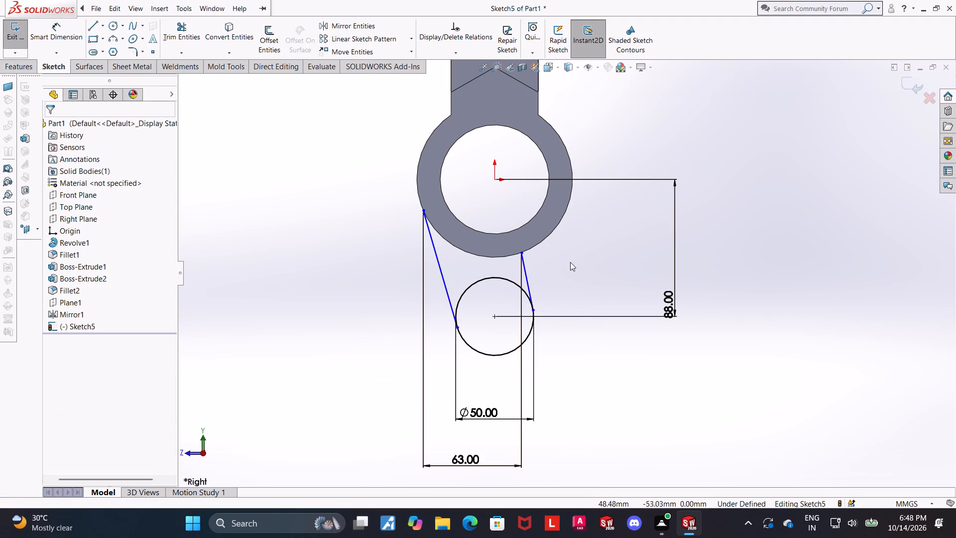
left_click(570, 262)
Apply a Coincident relation between each slanted line's upper endpoint and the ring's outer edge.
scroll(570, 262, "down", 1)
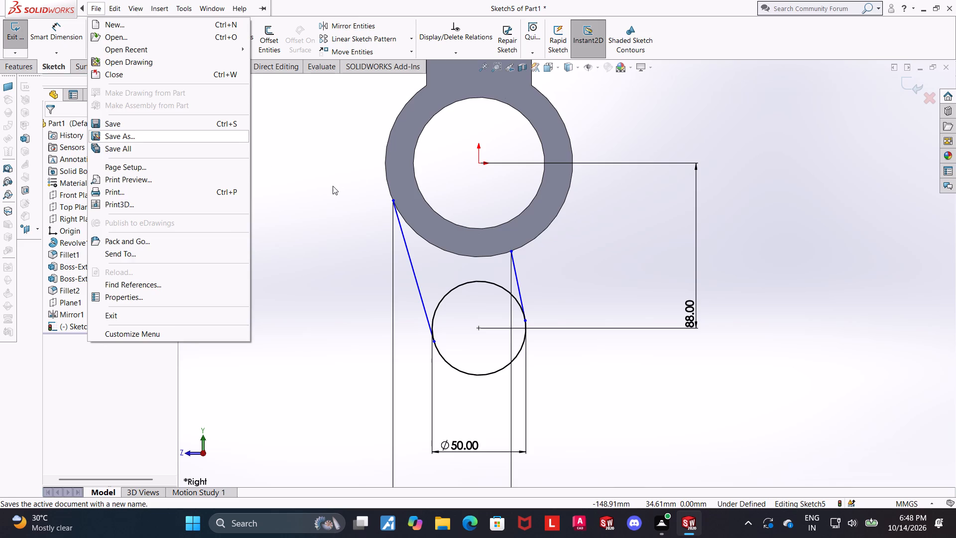
left_click(332, 186)
scroll(418, 213, "down", 14)
scroll(437, 217, "up", 4)
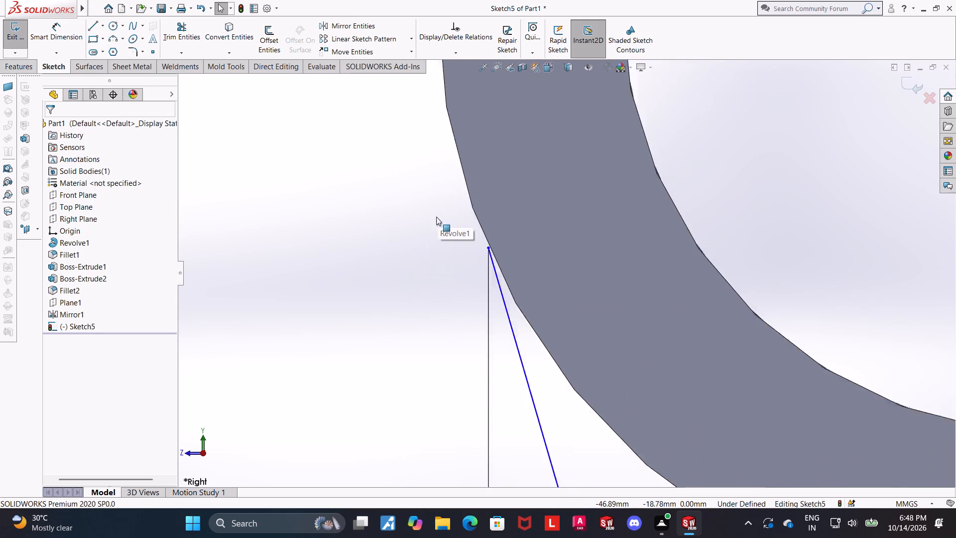
scroll(436, 217, "up", 14)
scroll(703, 299, "down", 3)
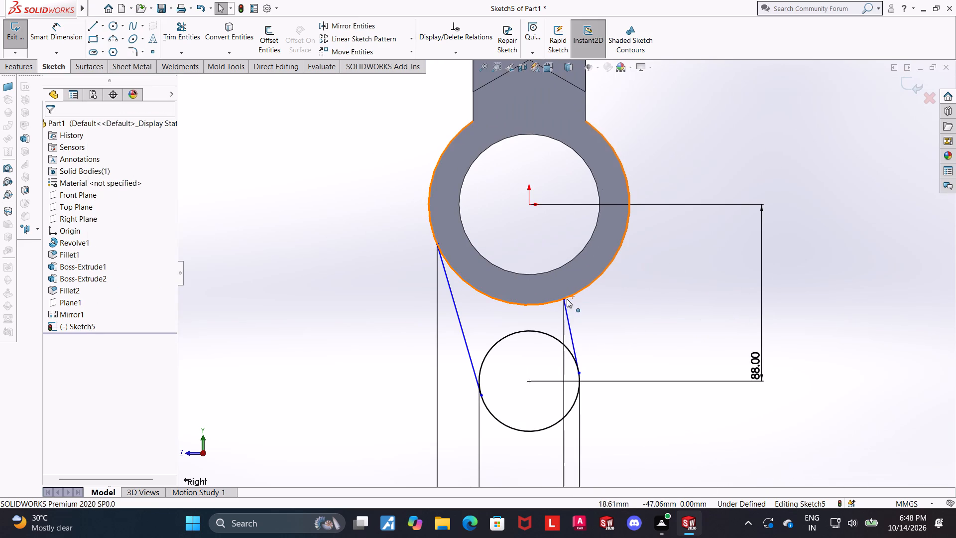
left_click(566, 300, "ctrl")
left_click(584, 287, "ctrl")
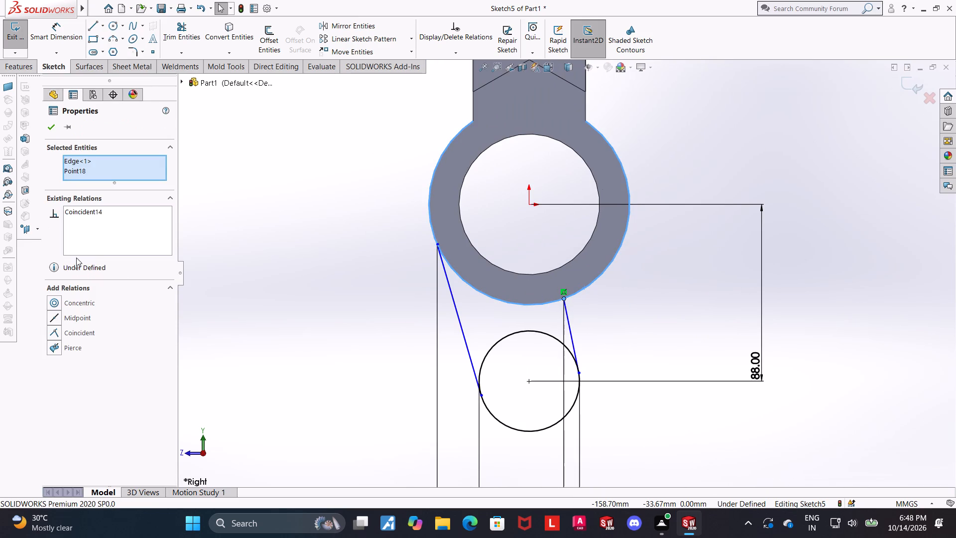
left_click(56, 327)
left_click(369, 290)
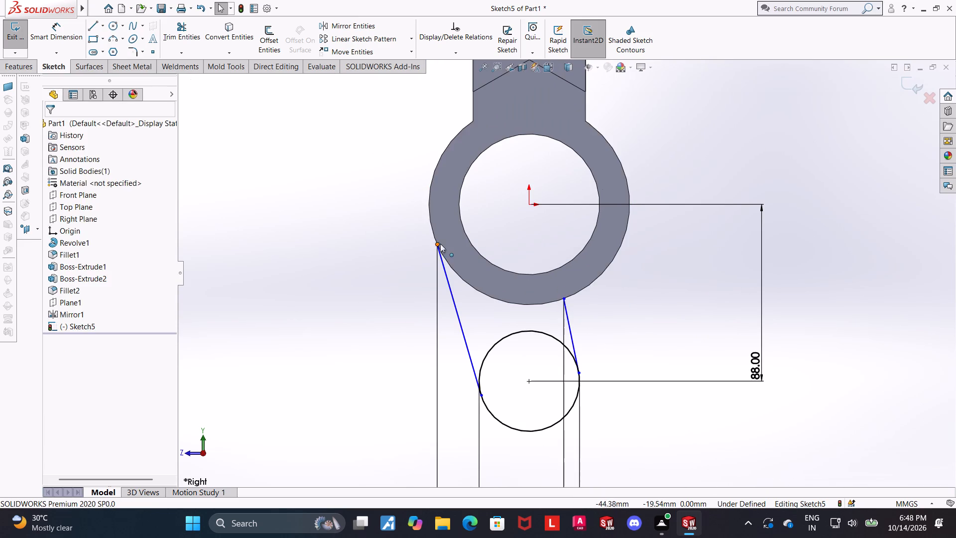
left_click(438, 243)
left_click(453, 270, "ctrl")
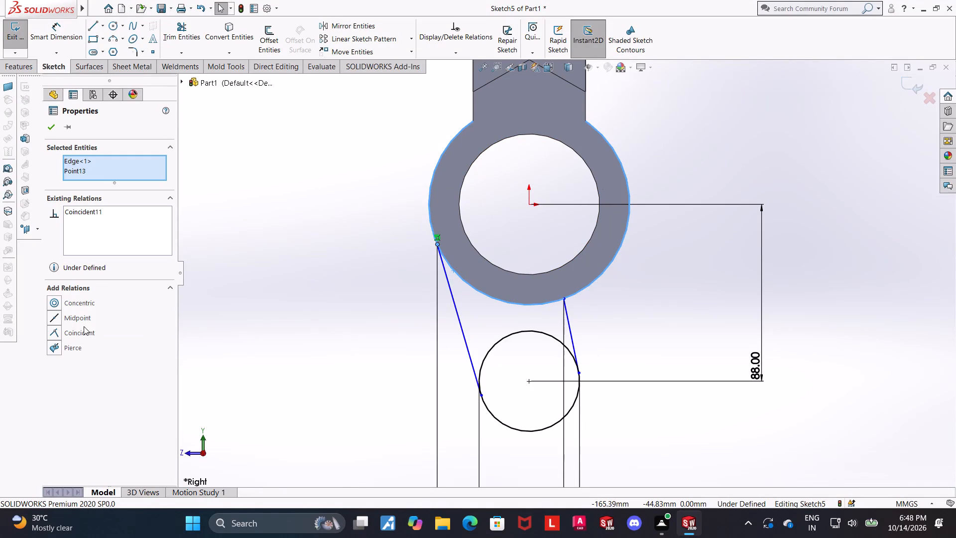
left_click(53, 334)
left_click(267, 332)
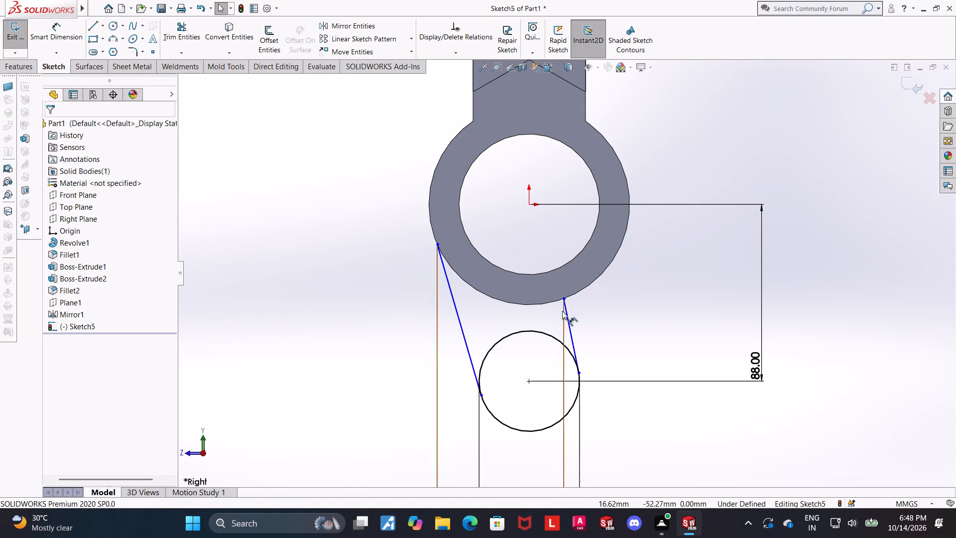
Move the right line's upper endpoint outward along the ring's edge to about 30 mm across and 40 mm below the origin.
left_click_drag(562, 299, 588, 281)
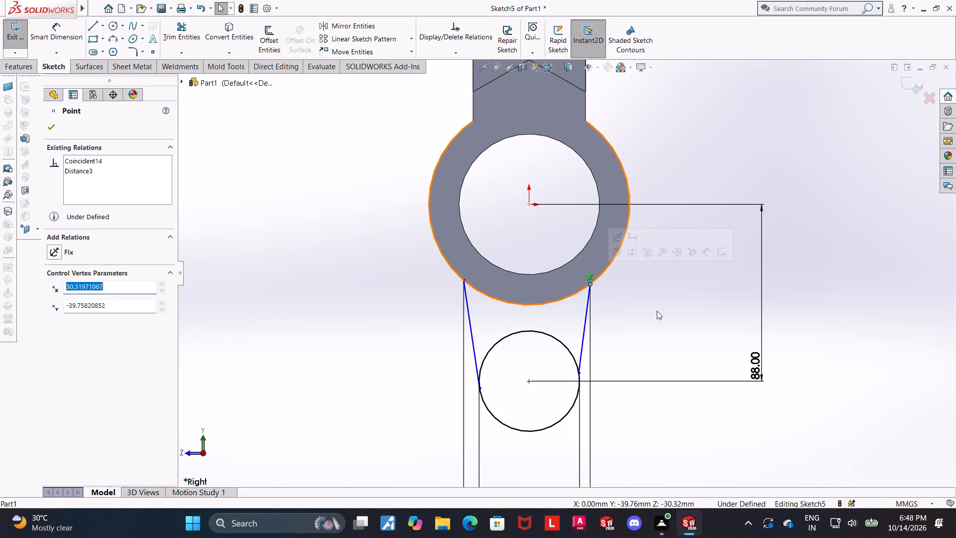
left_click(667, 317)
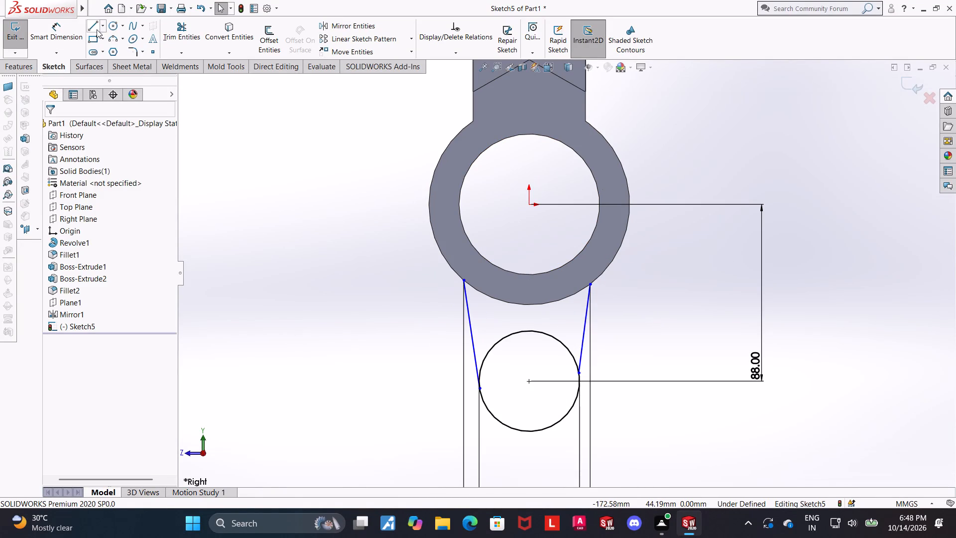
Draw a short vertical centerline from the origin downward inside the ring's bore.
left_click(101, 27)
left_click(101, 53)
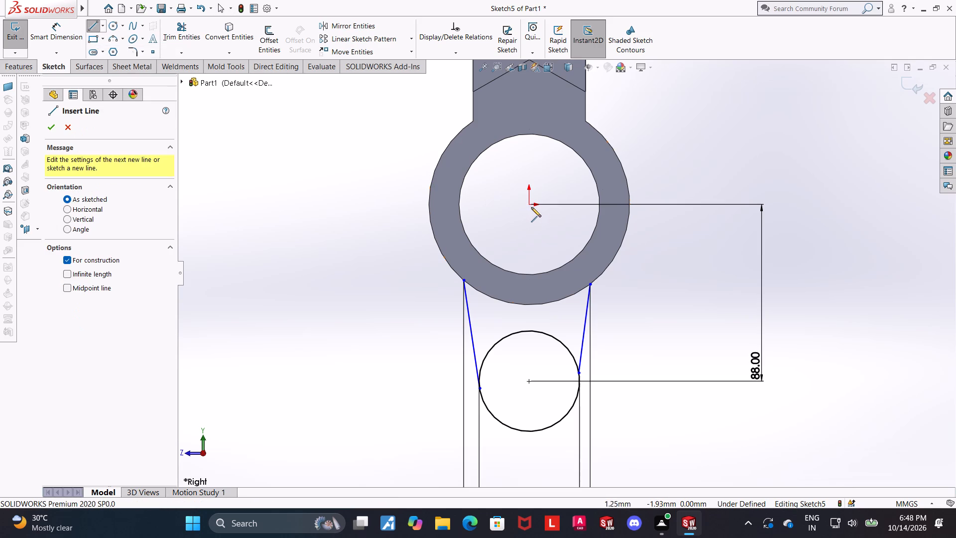
left_click(531, 207)
left_click(529, 242)
key("Escape")
key("Escape")
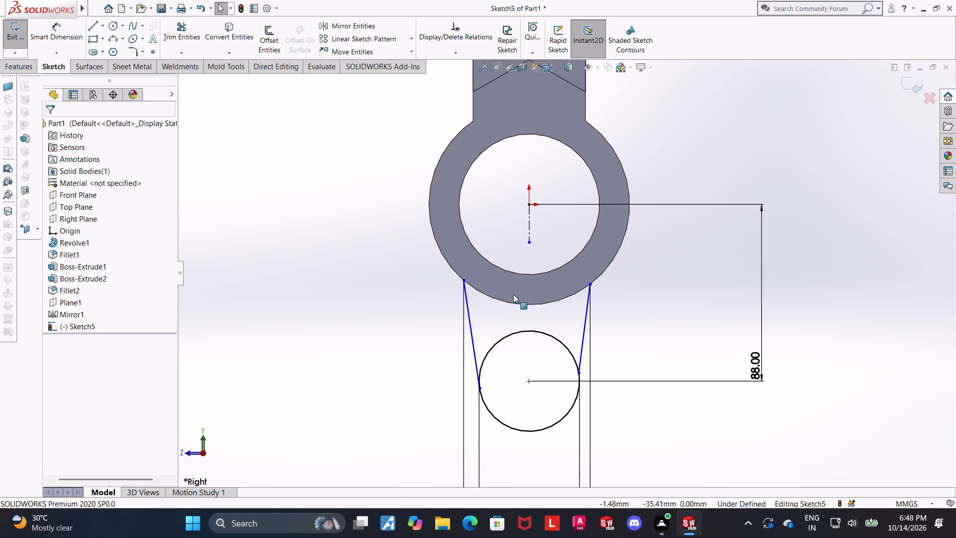
Make the two slanted lines symmetric about the vertical centerline.
left_click(470, 333, "ctrl")
left_click(529, 222, "ctrl")
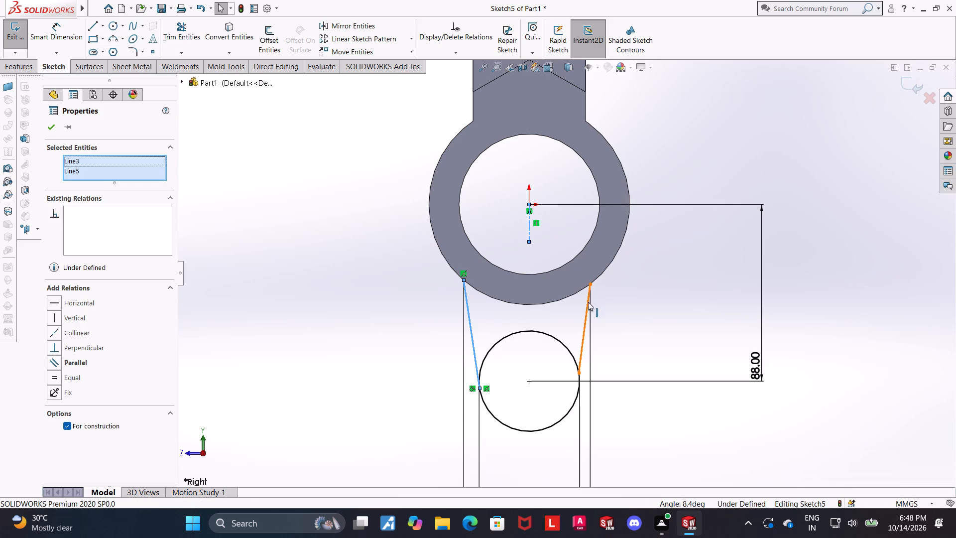
left_click(586, 303, "ctrl")
left_click(56, 388)
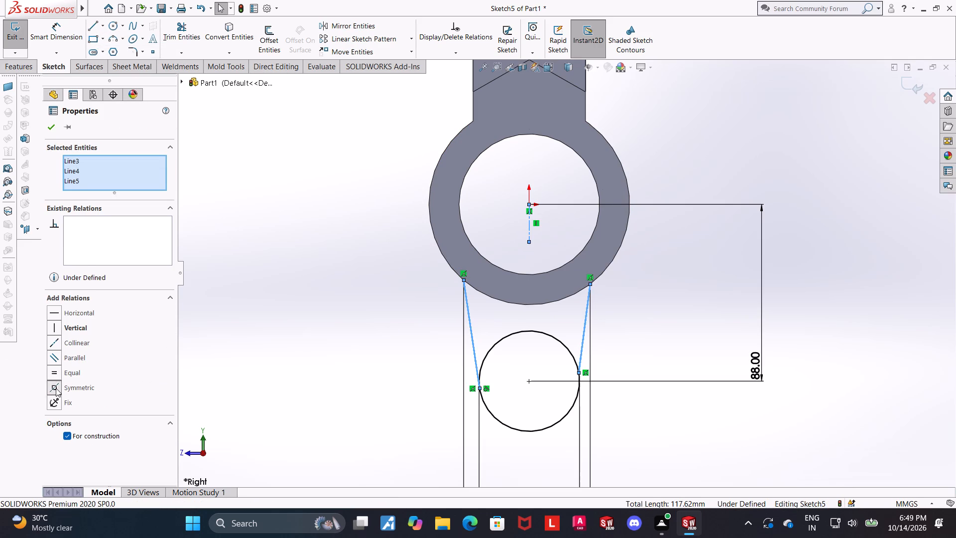
scroll(797, 402, "up", 3)
scroll(636, 440, "down", 1)
key("Escape")
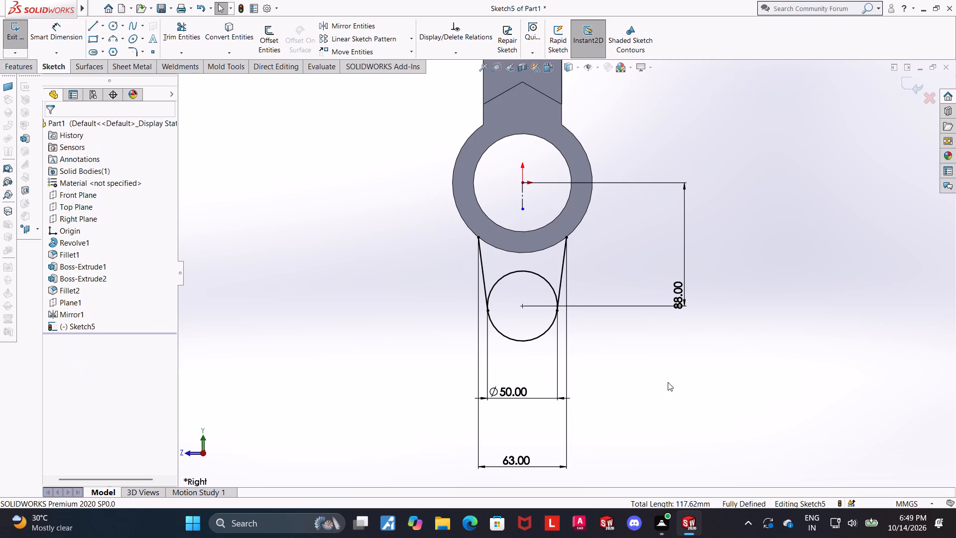
Trim away the circle's upper arc between the two slanted lines, keeping the bottom arc.
left_click(192, 20)
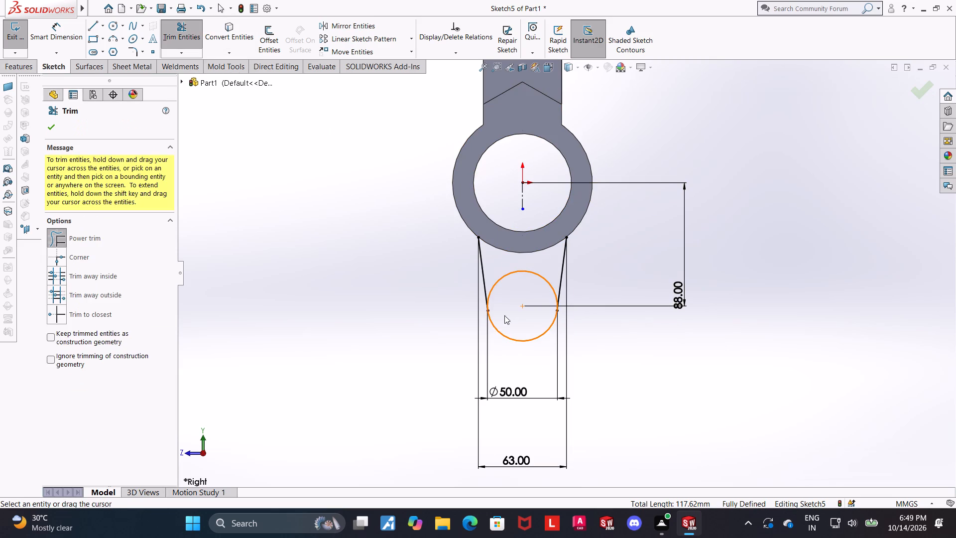
left_click_drag(514, 292, 508, 262)
scroll(645, 347, "up", 2)
scroll(637, 266, "down", 2)
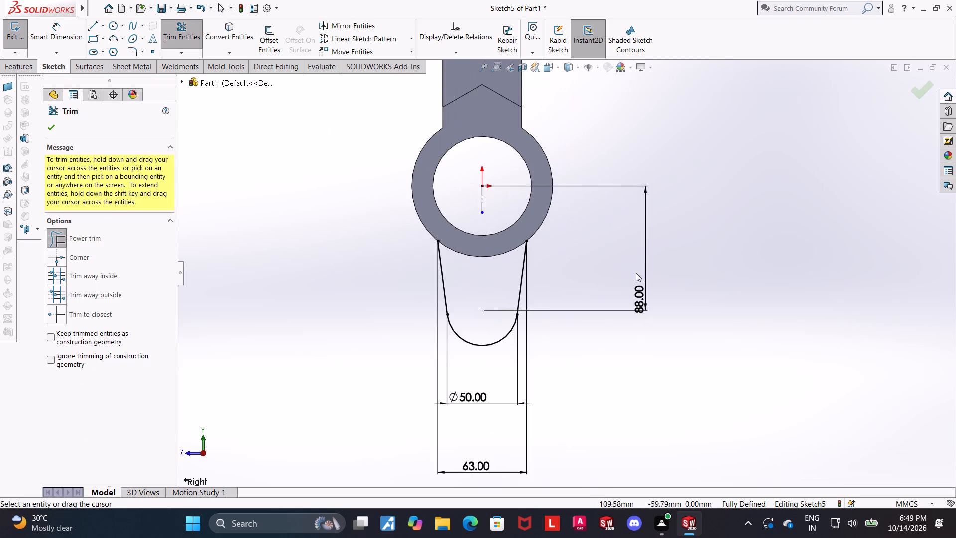
Delete the 50 mm diameter dimension from the lug's bottom arc.
scroll(636, 273, "down", 1)
scroll(485, 414, "up", 2)
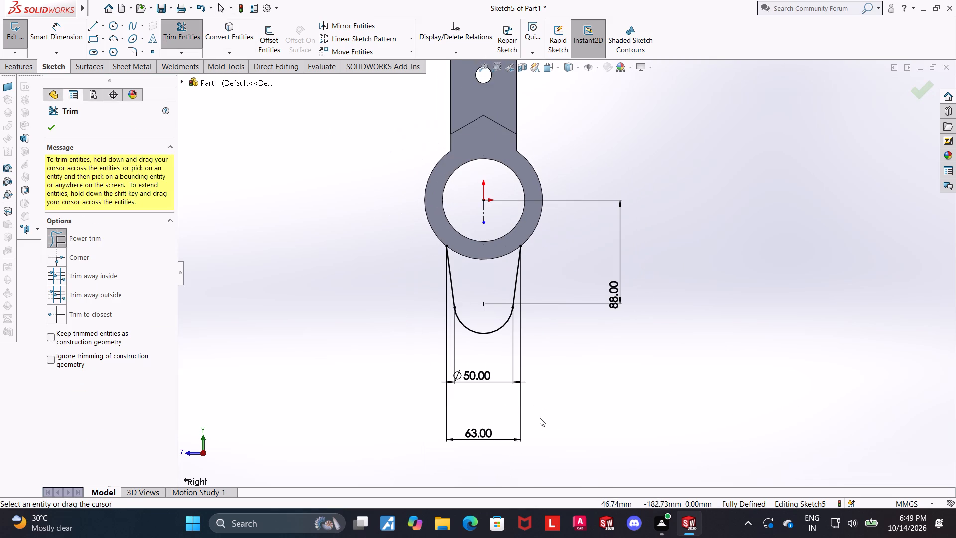
scroll(540, 418, "down", 1)
key("Escape")
right_click(458, 360)
left_click(468, 406)
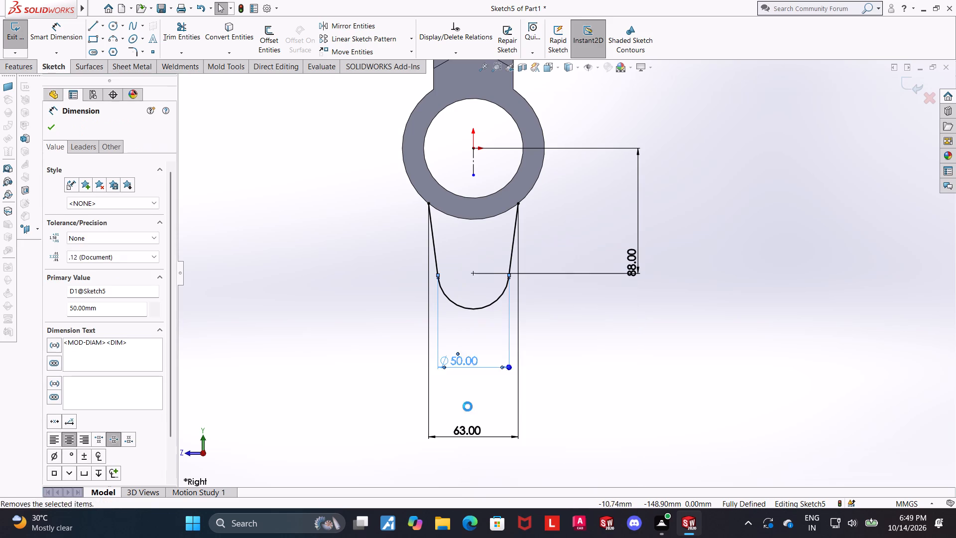
key("Escape")
Add a radius dimension to the lug's bottom arc, placing it just below the arc.
left_click(51, 34)
left_click(469, 306)
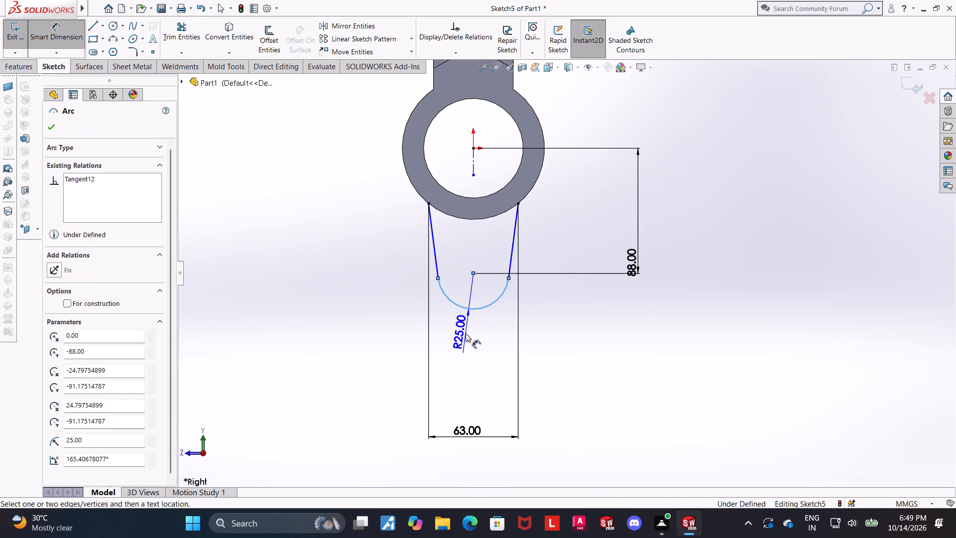
left_click(466, 333)
left_click(422, 320)
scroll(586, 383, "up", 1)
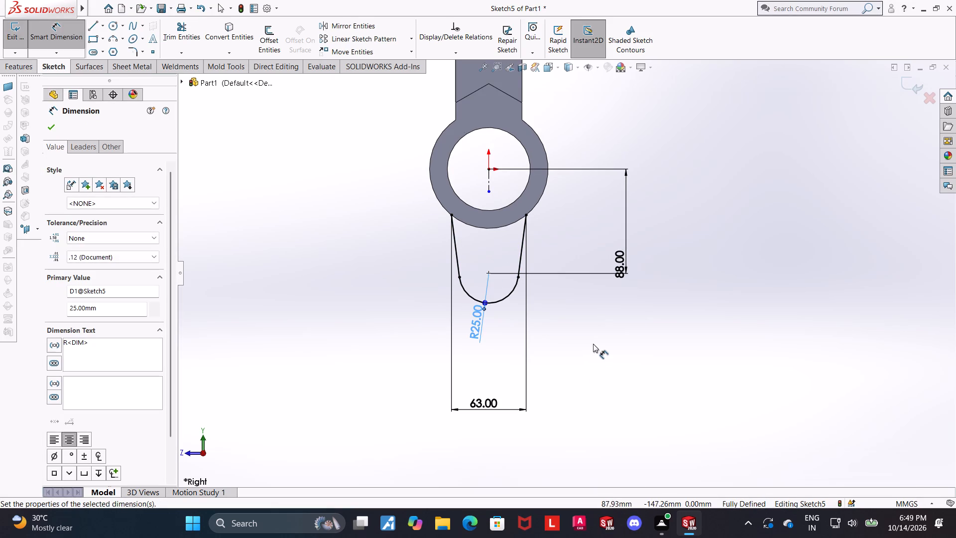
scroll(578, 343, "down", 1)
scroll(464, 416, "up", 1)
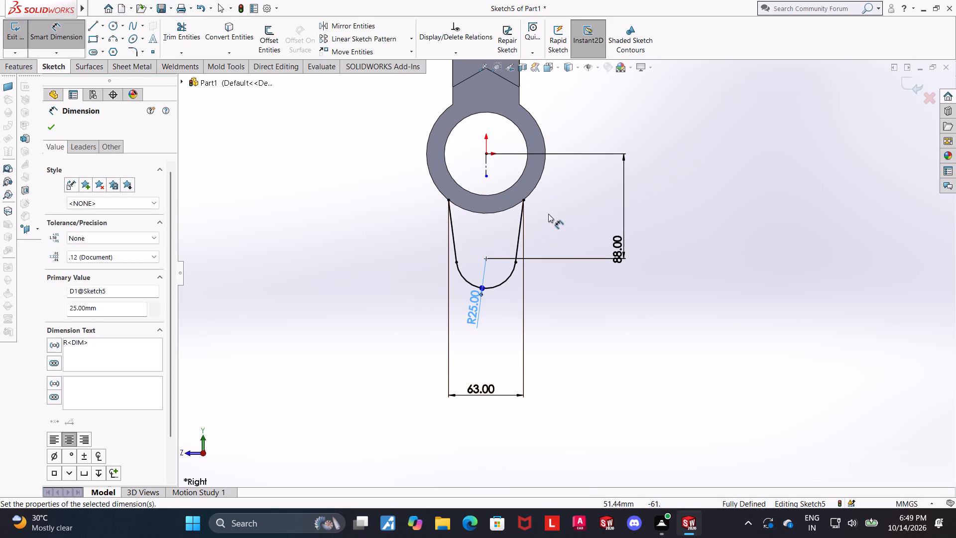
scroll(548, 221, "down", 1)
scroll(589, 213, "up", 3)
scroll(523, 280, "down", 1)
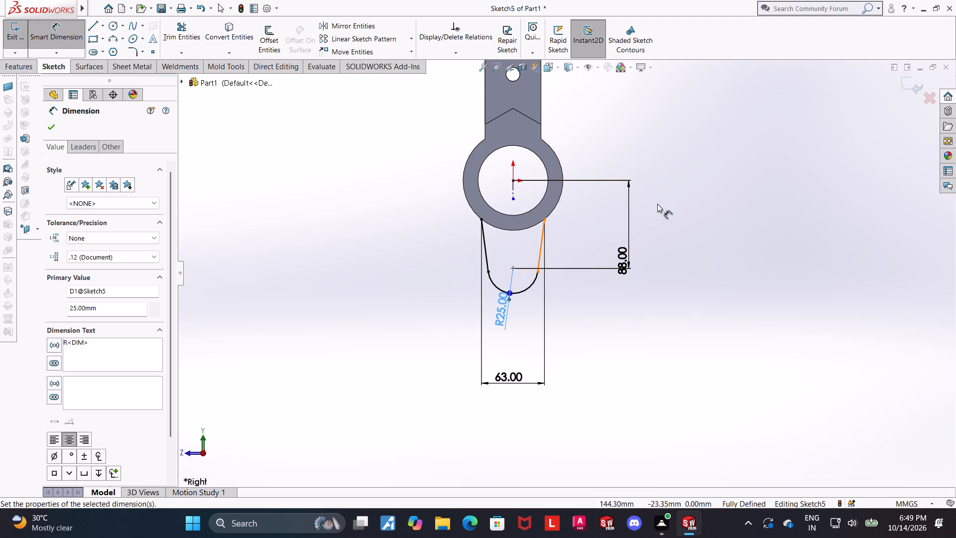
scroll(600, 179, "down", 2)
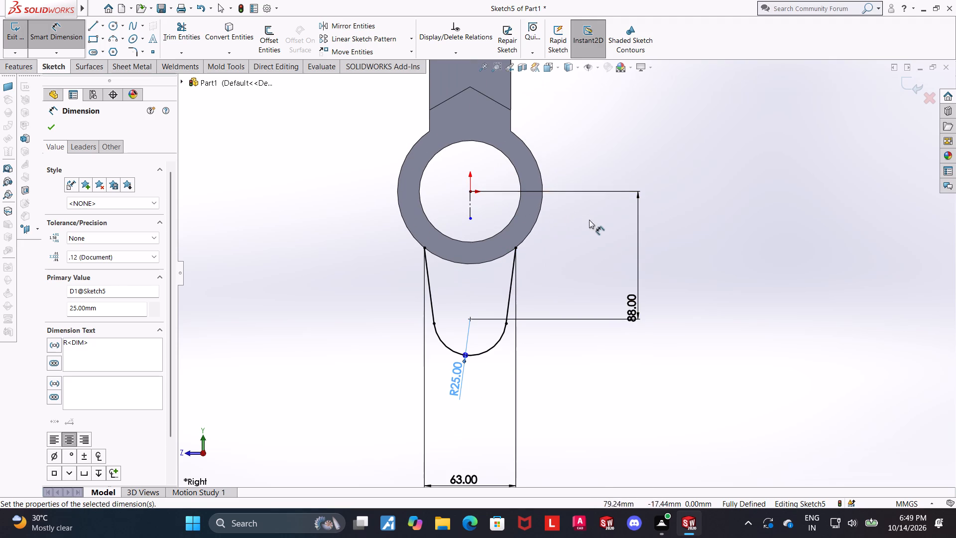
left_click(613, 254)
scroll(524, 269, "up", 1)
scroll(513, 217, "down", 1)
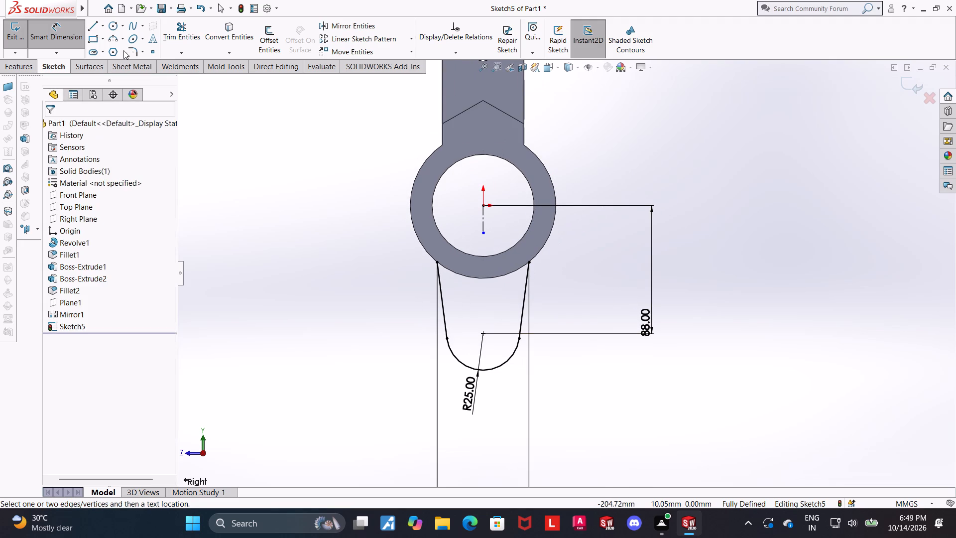
Sketch a circle about 36 mm in diameter inside the lug, centred on the bottom arc's centre point.
left_click(115, 26)
scroll(457, 188, "up", 1)
scroll(455, 189, "down", 1)
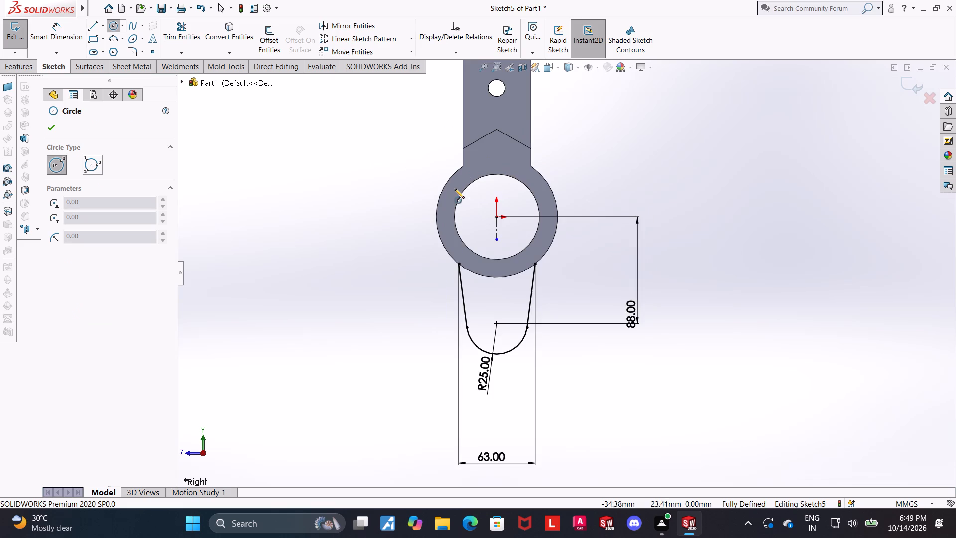
scroll(455, 189, "down", 1)
left_click(527, 393)
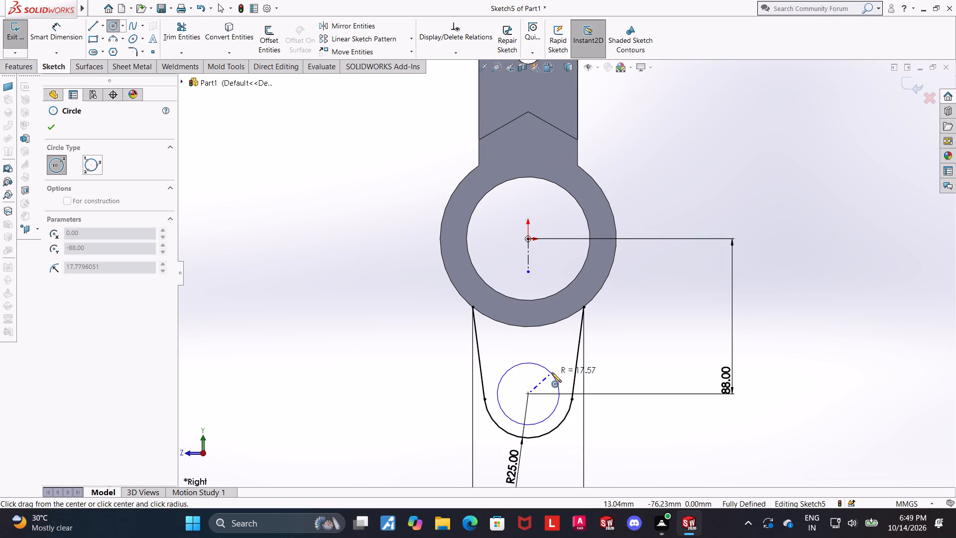
left_click(552, 373)
key("Escape")
Dimension the circle inside the lug with a diameter of 25 mm.
left_click(56, 30)
left_click(530, 359)
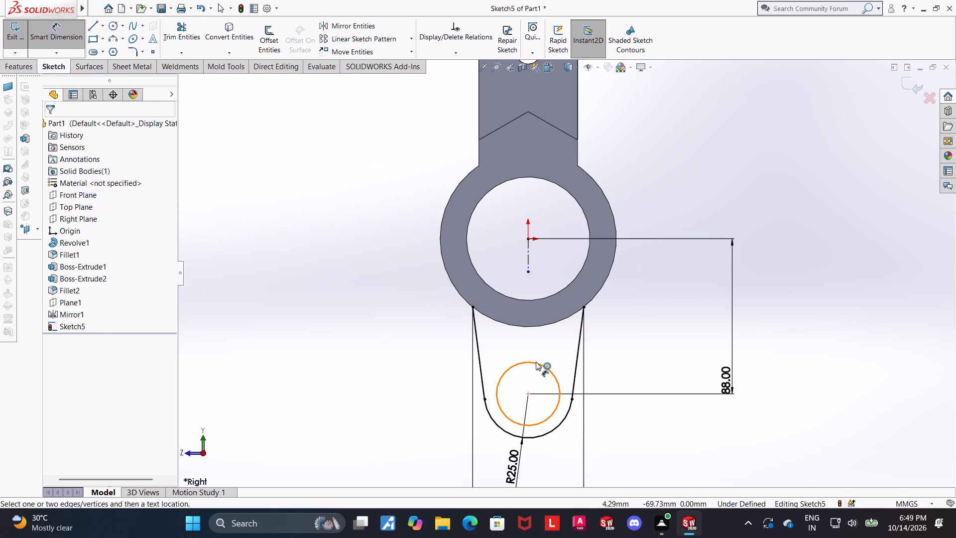
left_click(536, 362)
left_click(534, 347)
key("2")
key("5")
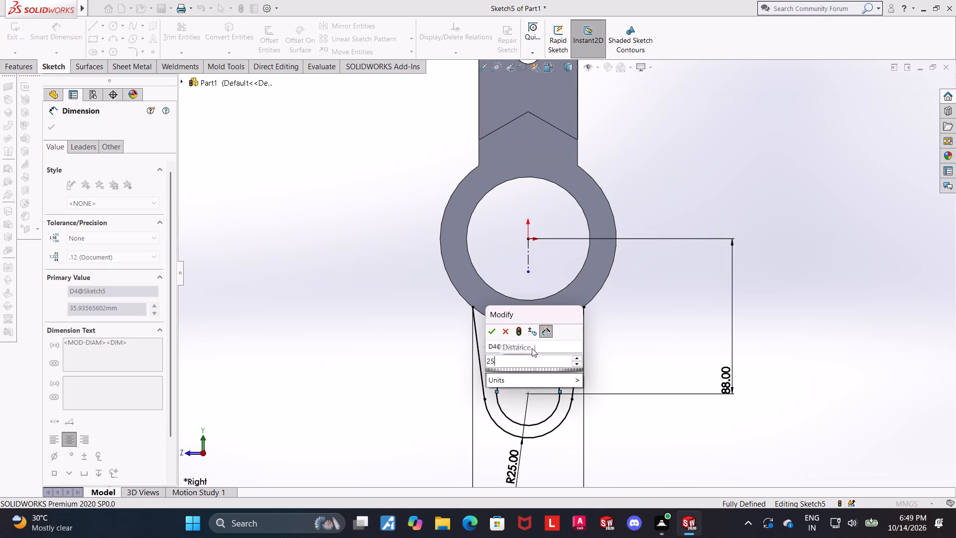
key("Return")
key("Escape")
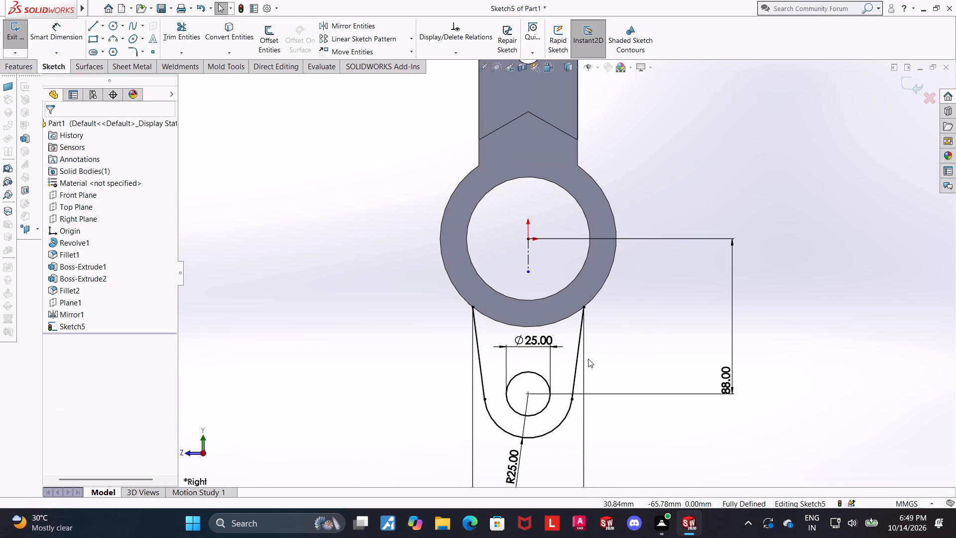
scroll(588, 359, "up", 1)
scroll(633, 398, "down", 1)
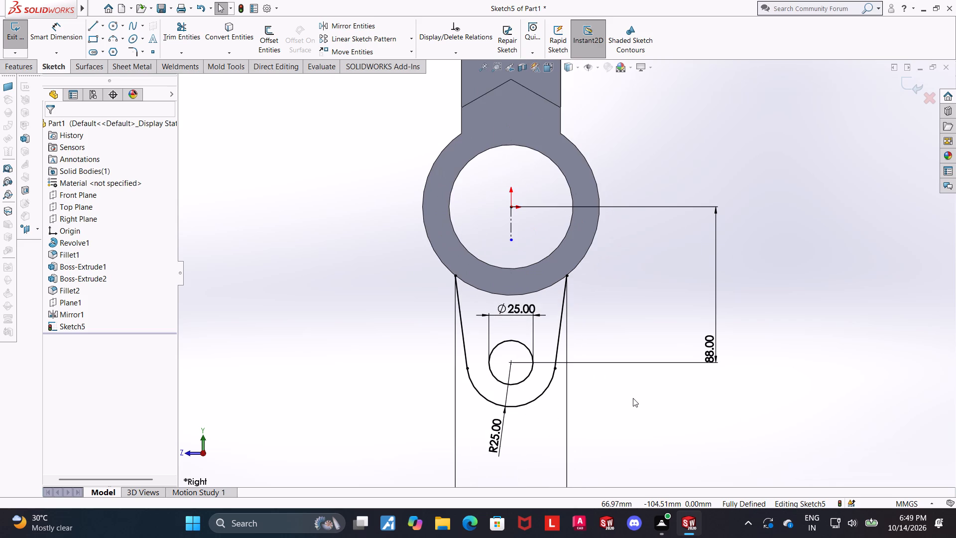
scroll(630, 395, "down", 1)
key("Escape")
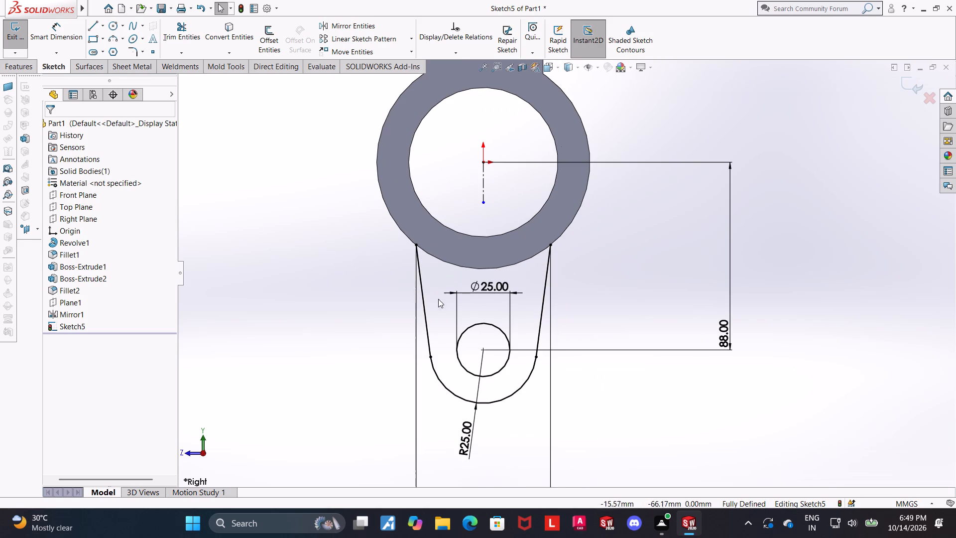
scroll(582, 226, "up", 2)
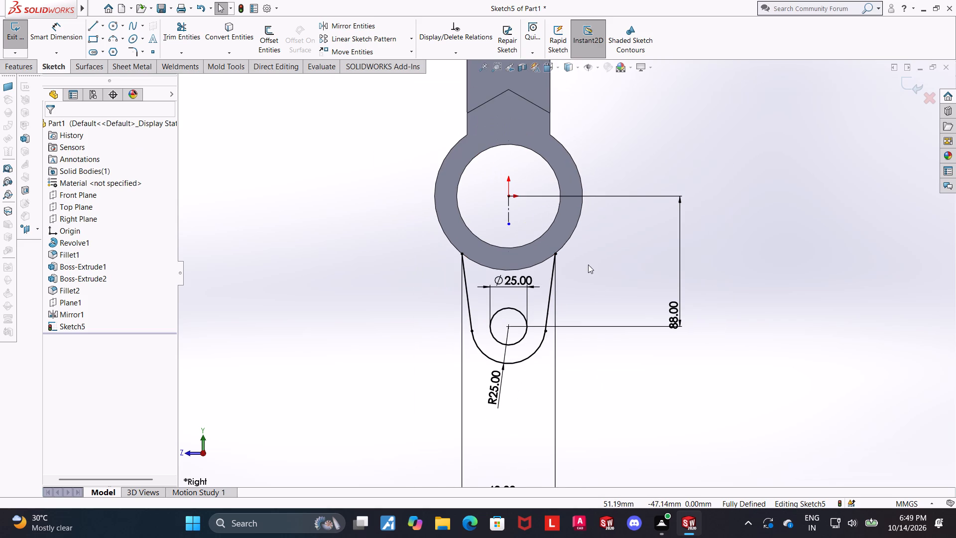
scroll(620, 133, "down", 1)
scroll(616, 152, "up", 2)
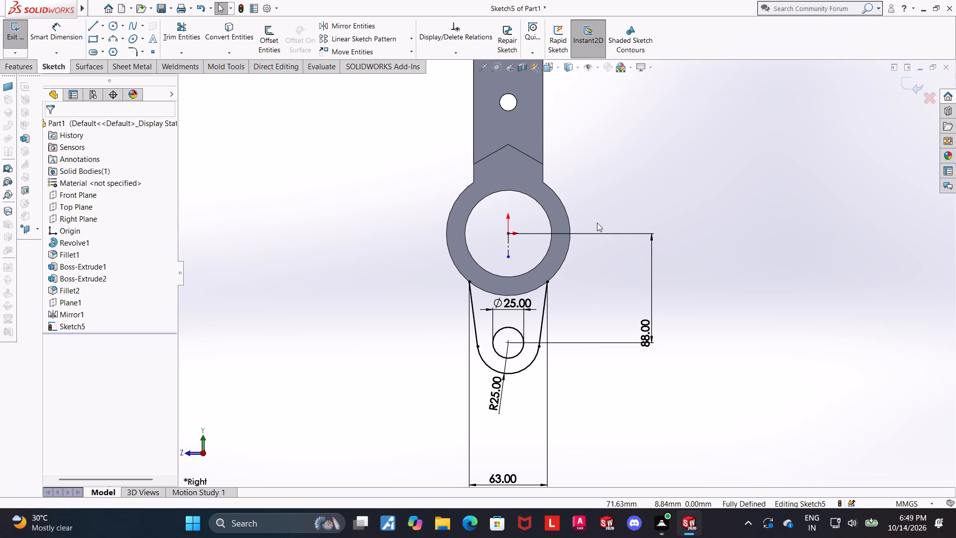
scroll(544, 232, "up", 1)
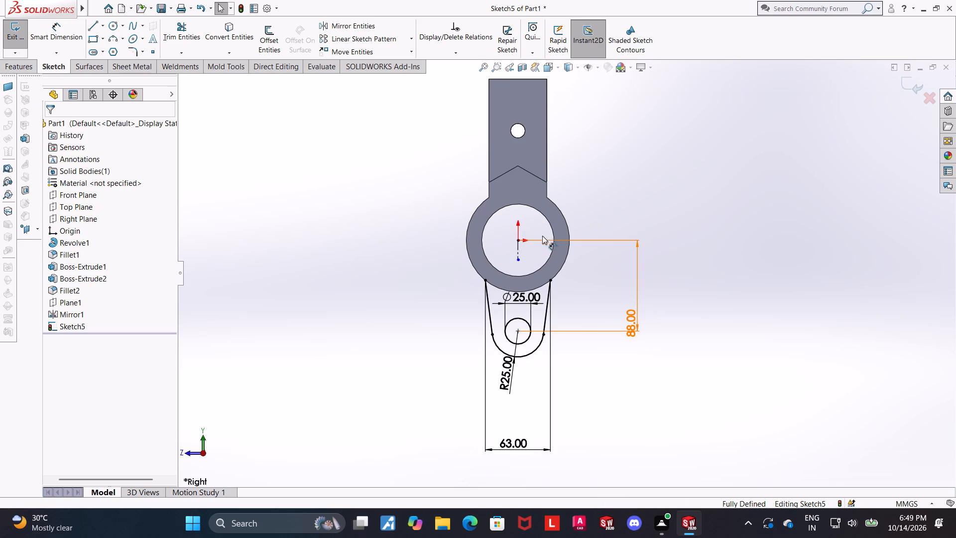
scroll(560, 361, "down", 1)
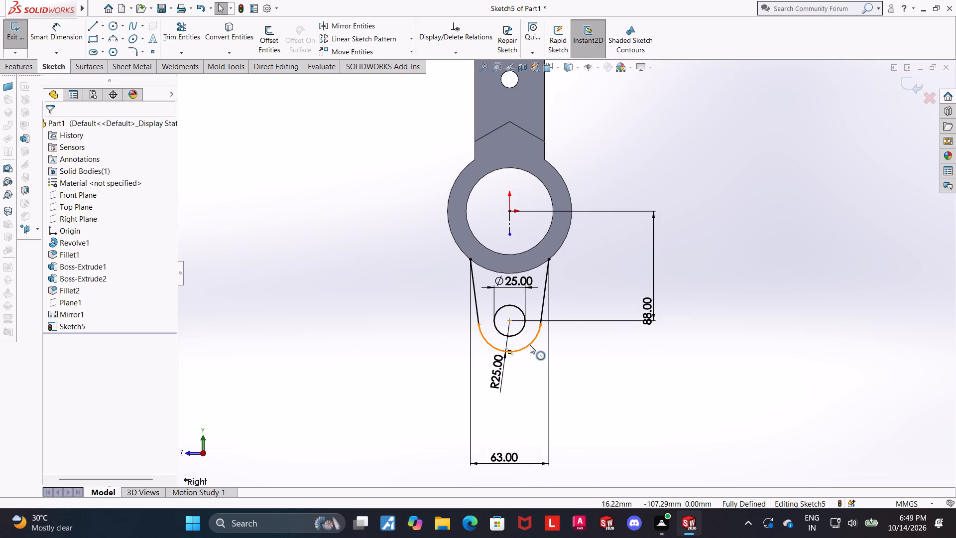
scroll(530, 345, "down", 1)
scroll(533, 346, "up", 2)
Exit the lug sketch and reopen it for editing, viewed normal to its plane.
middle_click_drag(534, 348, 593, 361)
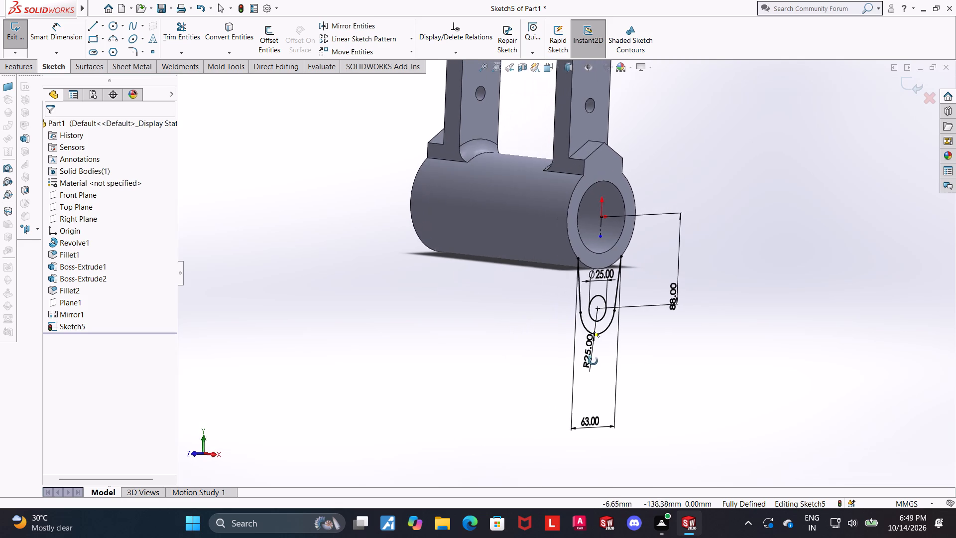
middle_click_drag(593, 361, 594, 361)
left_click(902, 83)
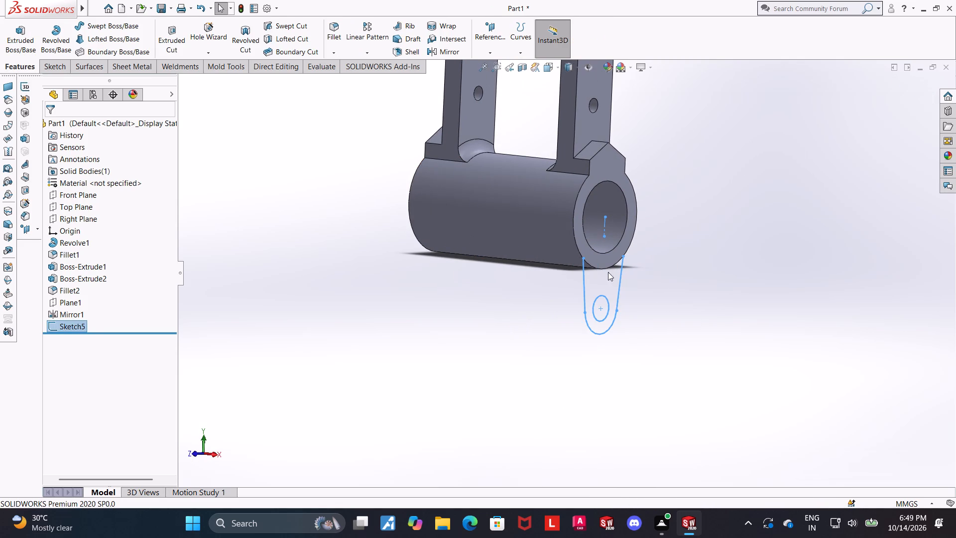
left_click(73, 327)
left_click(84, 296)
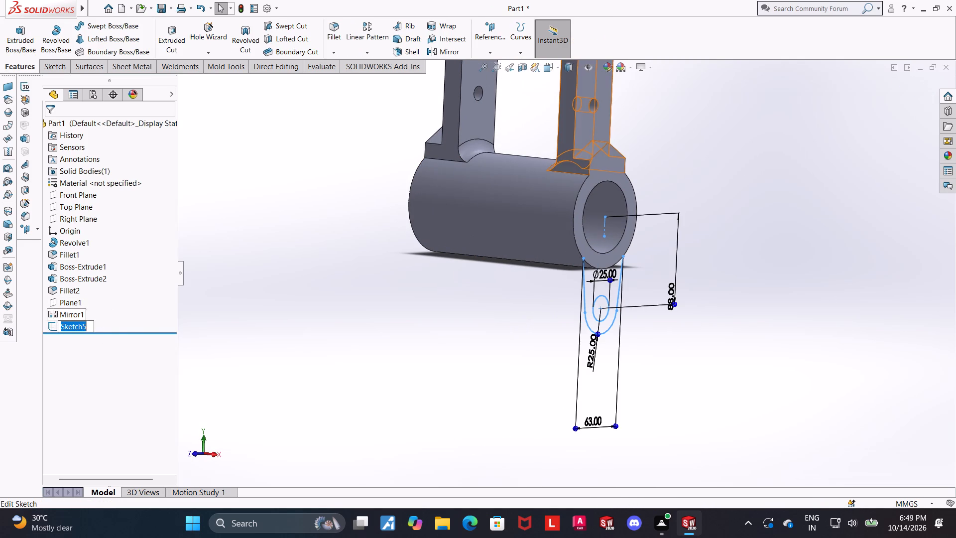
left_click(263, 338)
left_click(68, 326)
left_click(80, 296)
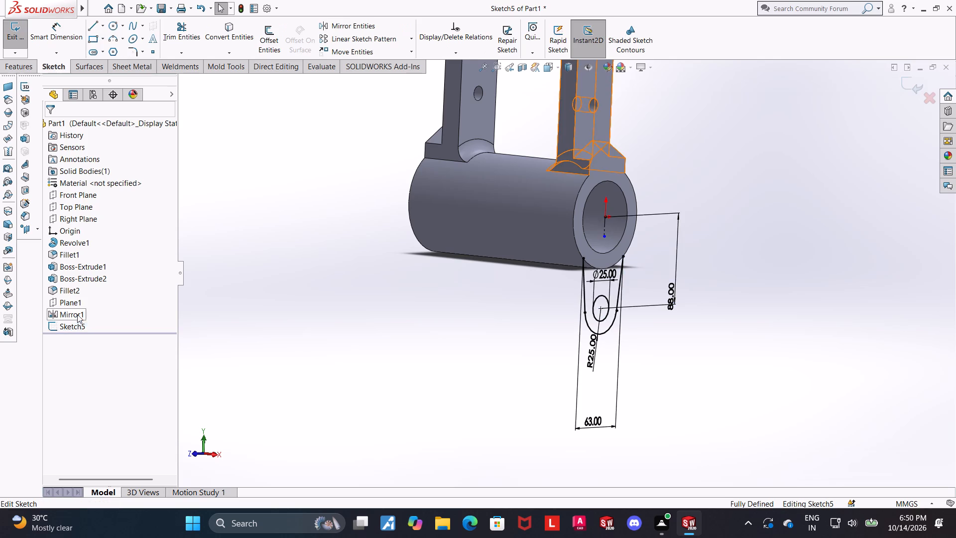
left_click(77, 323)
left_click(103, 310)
Convert the ring's outer circular edge into a sketch entity in the lug sketch.
scroll(576, 299, "down", 2)
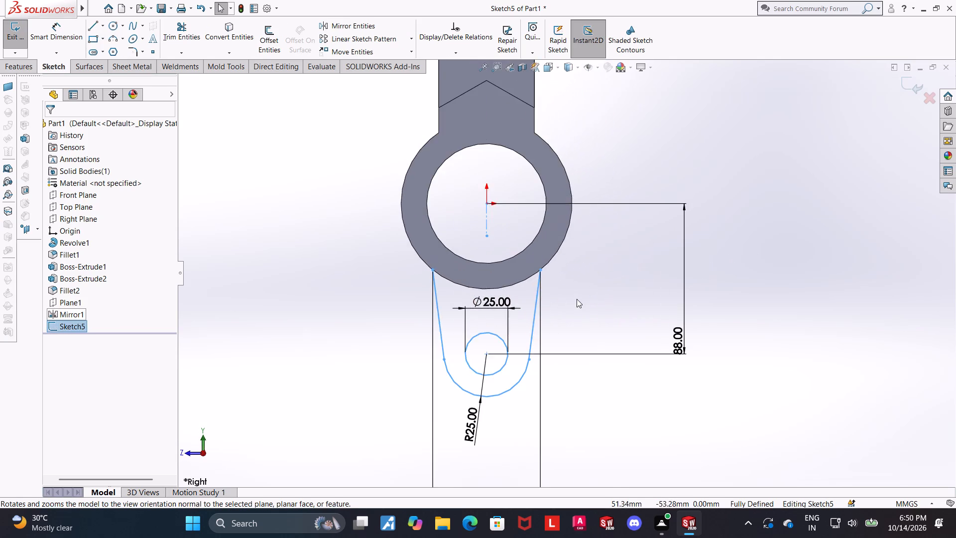
scroll(577, 299, "down", 3)
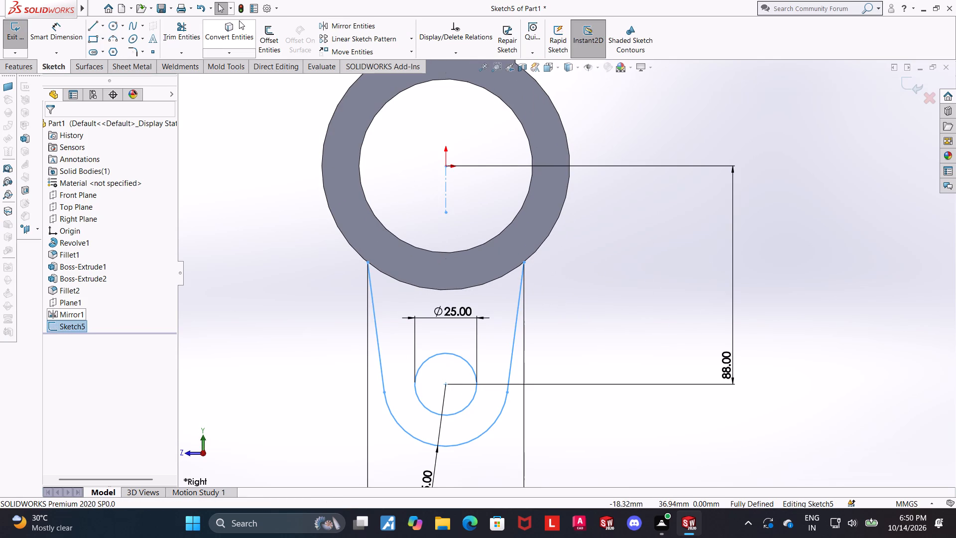
left_click(234, 27)
left_click(429, 288)
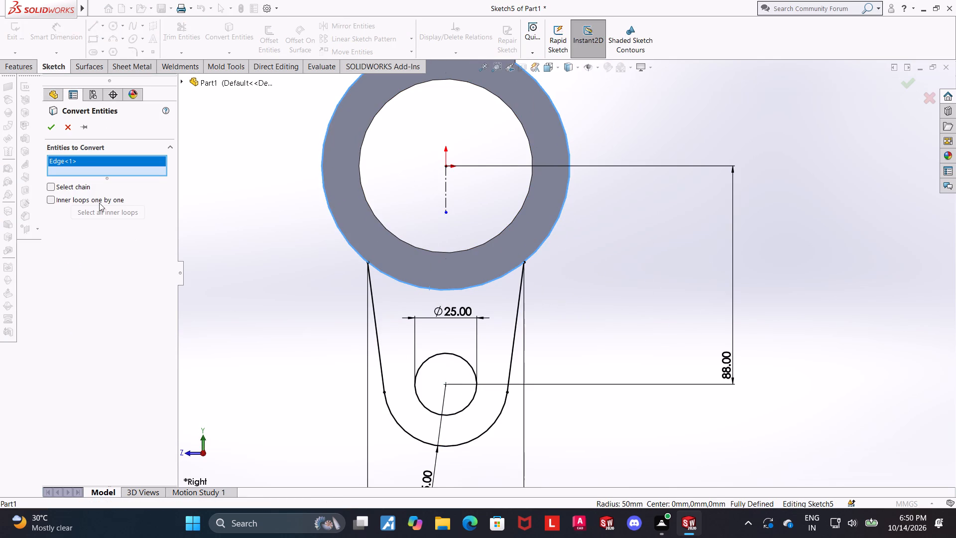
left_click(55, 128)
Trim the converted circle down to the short bottom arc between the two slanted lines, and close the sketch.
left_click(168, 31)
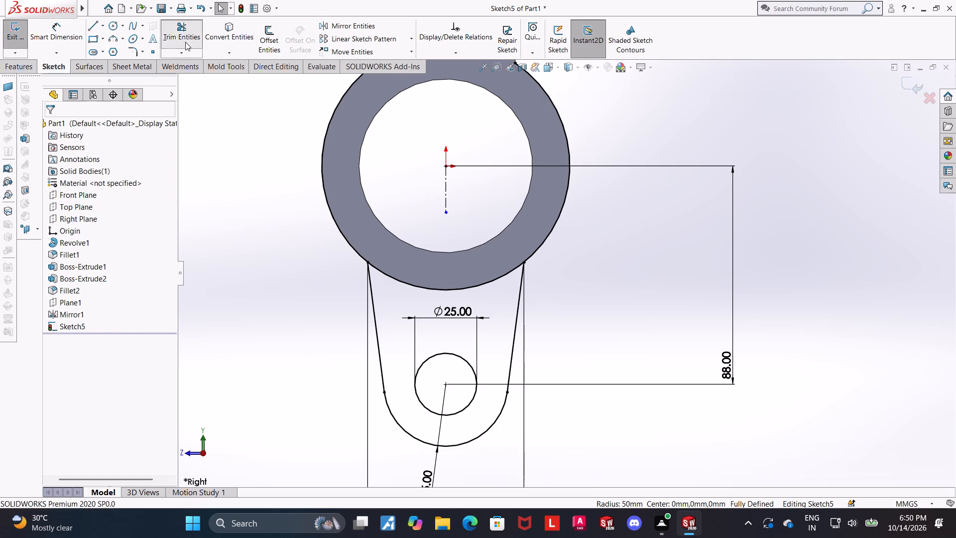
scroll(482, 230, "up", 3)
left_click_drag(536, 180, 624, 158)
left_click_drag(446, 192, 295, 172)
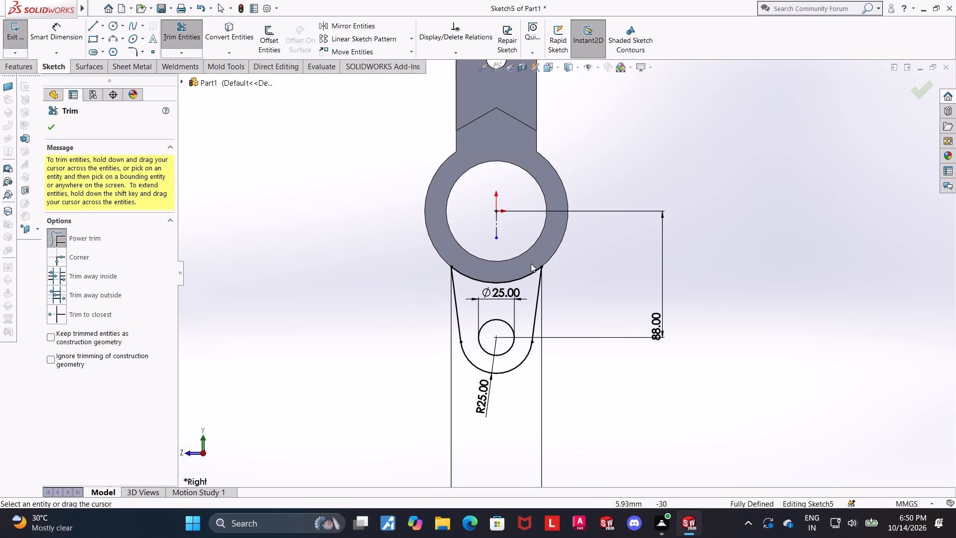
scroll(542, 290, "up", 2)
scroll(533, 295, "down", 4)
key("Escape")
left_click(907, 84)
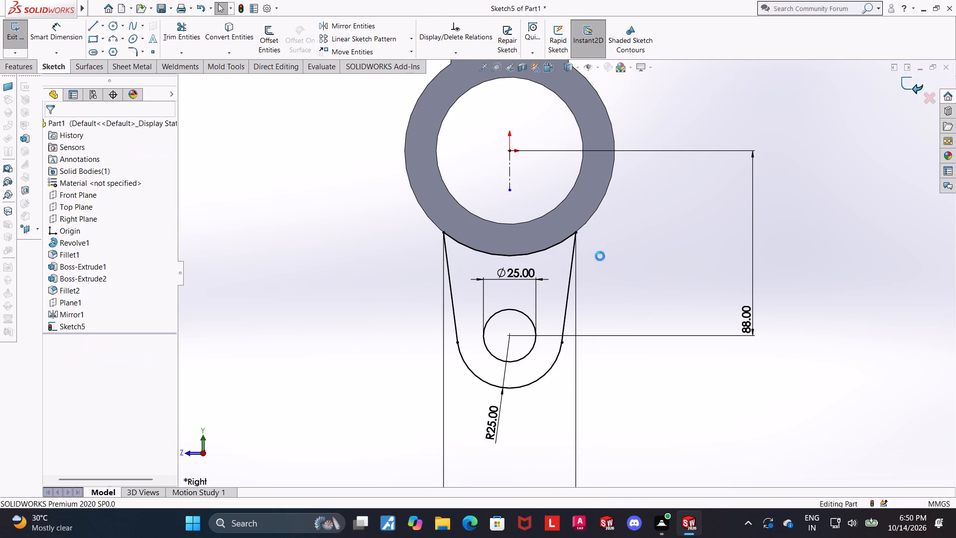
Extrude the lug sketch 50 mm in the reversed direction, back under the cylinder, as a merged blind boss.
scroll(542, 311, "up", 1)
middle_click_drag(546, 311, 573, 317)
left_click(62, 325)
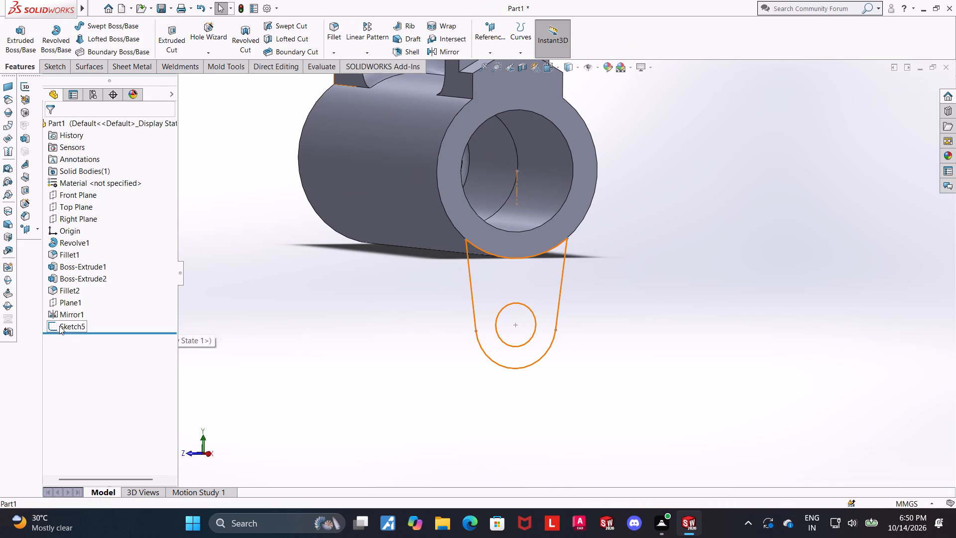
left_click(19, 44)
middle_click_drag(339, 332, 356, 333)
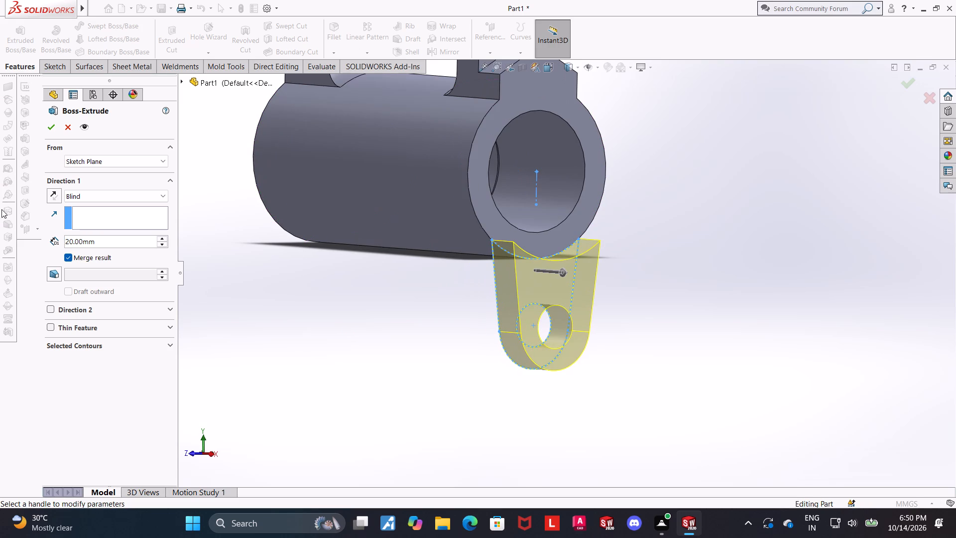
left_click(51, 193)
scroll(367, 313, "up", 1)
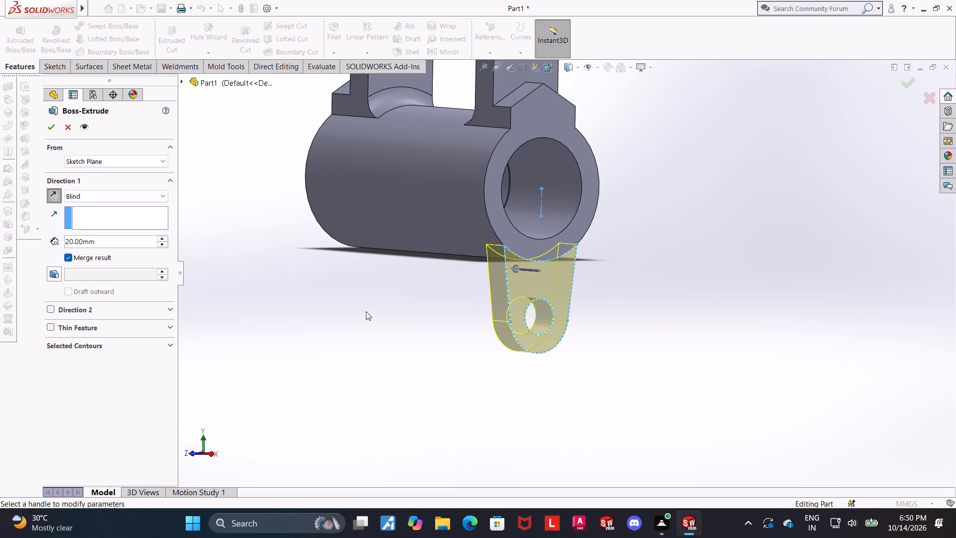
left_click(125, 238)
left_click_drag(125, 238, 24, 237)
left_click_drag(112, 248, 0, 248)
left_click_drag(116, 243, 0, 246)
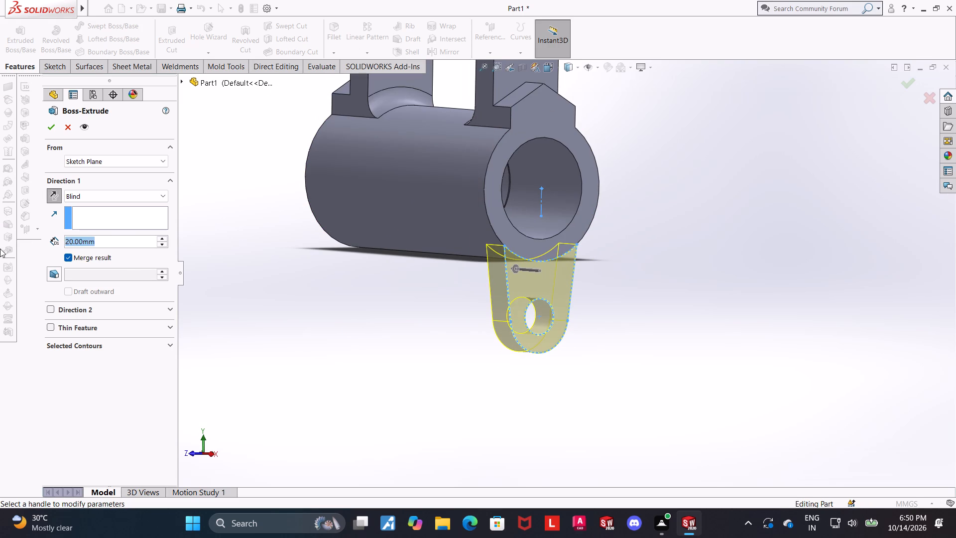
type("50")
key("Return")
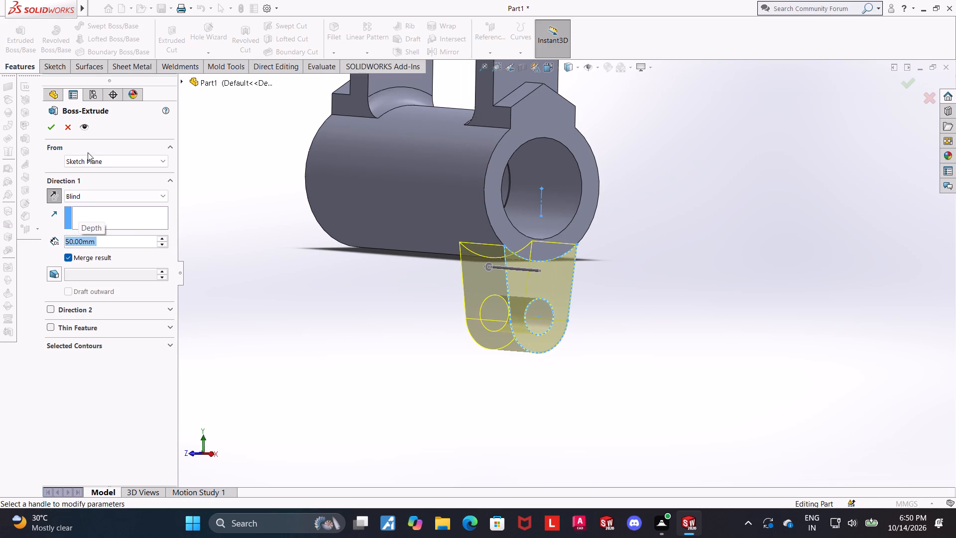
left_click(49, 126)
left_click(399, 346)
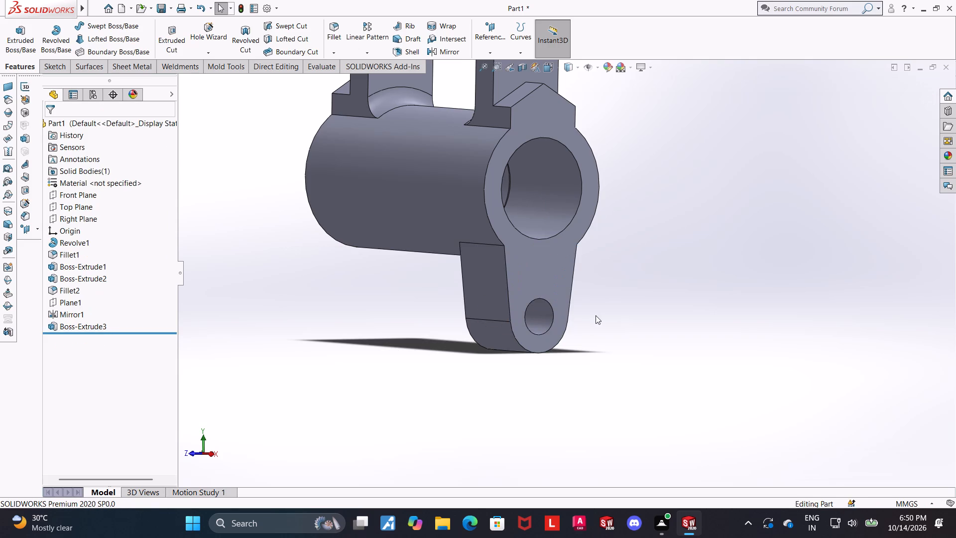
Examine the extruded lug from several angles, including its junctions with the cylinder on both sides.
middle_click_drag(613, 283, 597, 298)
scroll(549, 272, "down", 2)
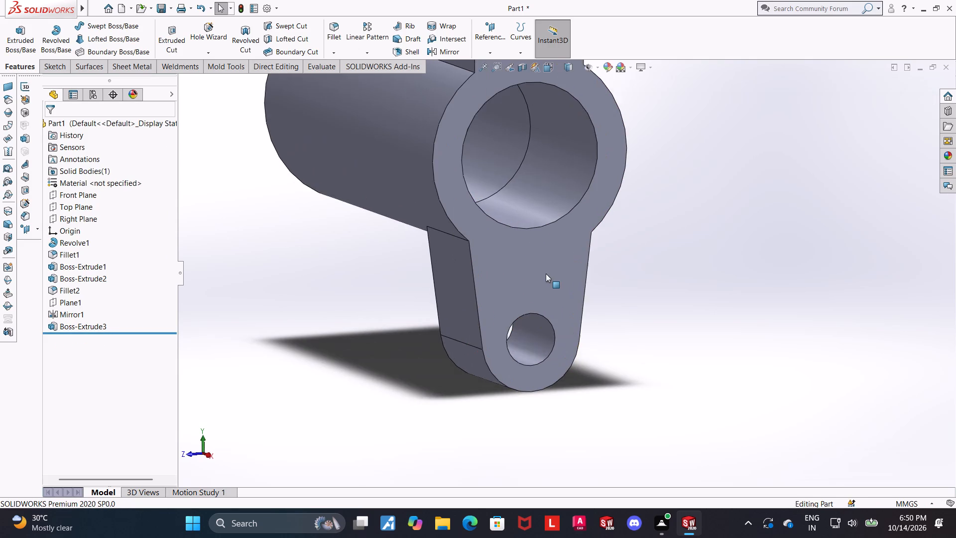
middle_click_drag(566, 285, 554, 291)
scroll(562, 281, "up", 2)
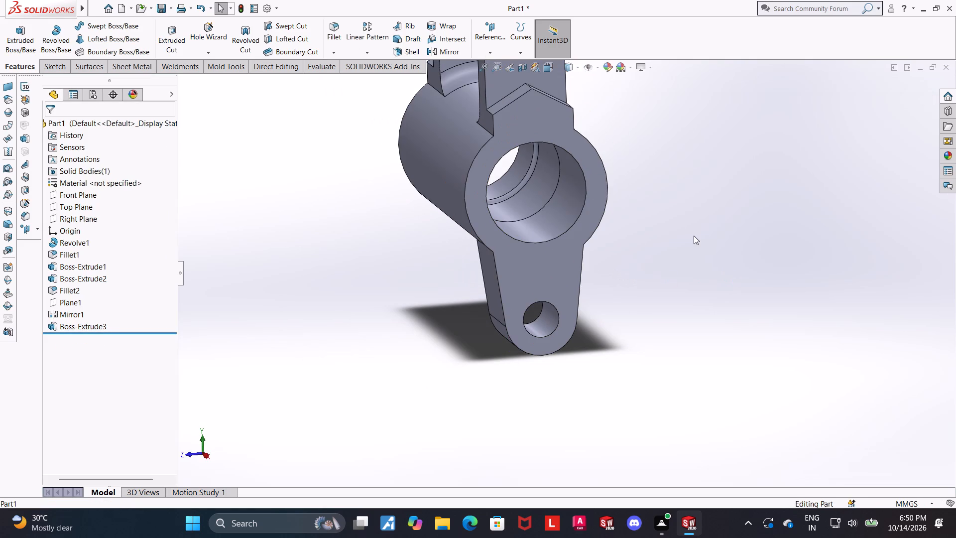
scroll(554, 260, "down", 3)
middle_click_drag(653, 311, 711, 287)
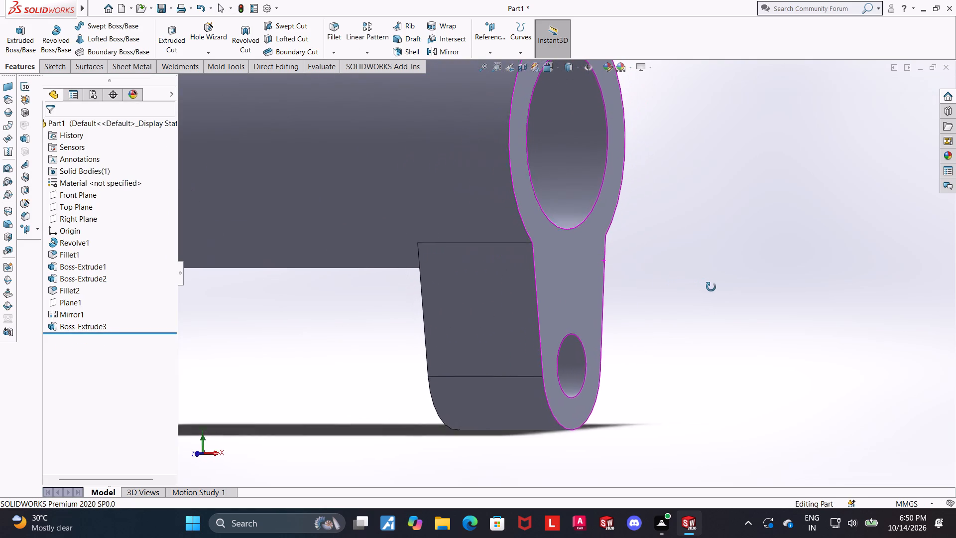
middle_click_drag(711, 287, 626, 316)
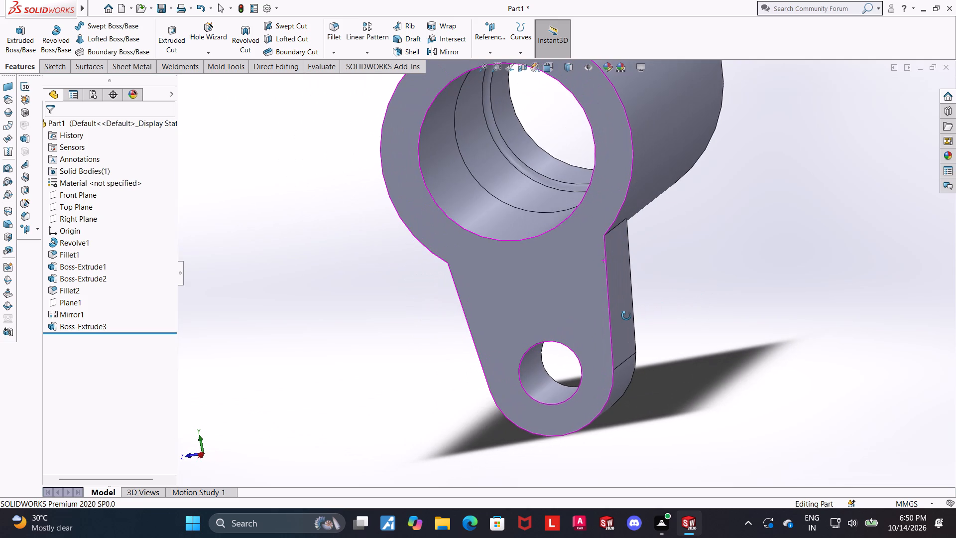
middle_click_drag(626, 316, 635, 316)
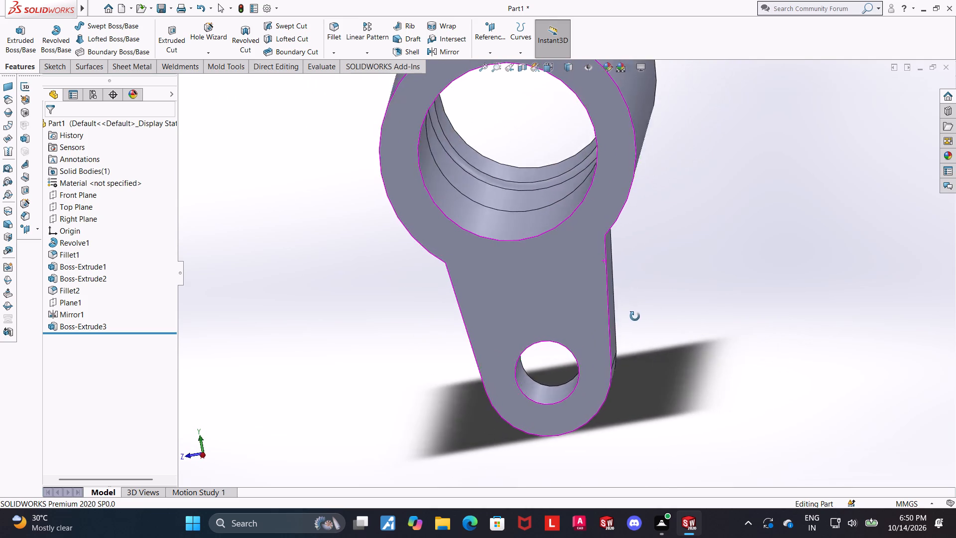
middle_click_drag(635, 316, 673, 310)
scroll(673, 310, "up", 1)
scroll(542, 310, "down", 1)
key("Escape")
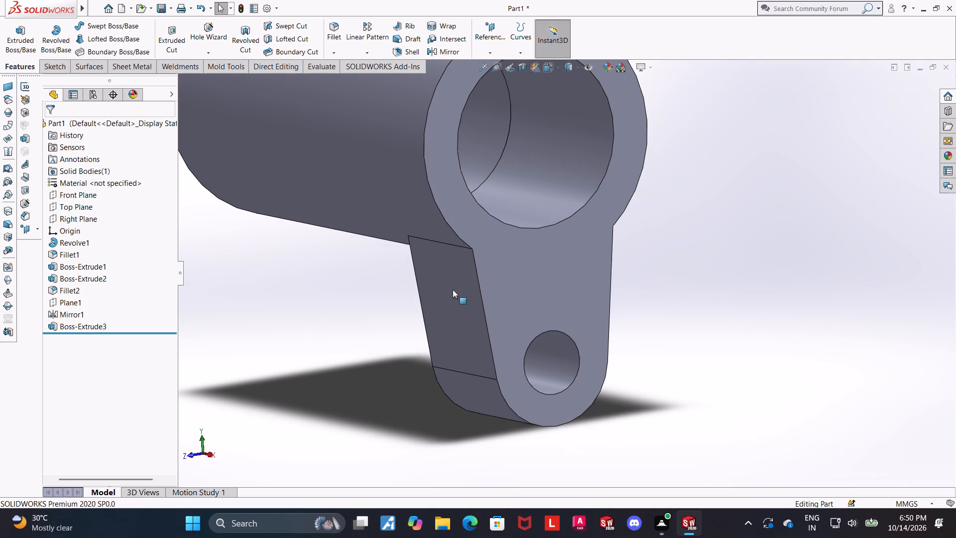
key("Escape")
Fillet the two edges where the lug's slanted sides meet the cylinder with a 12 mm radius.
left_click(332, 32)
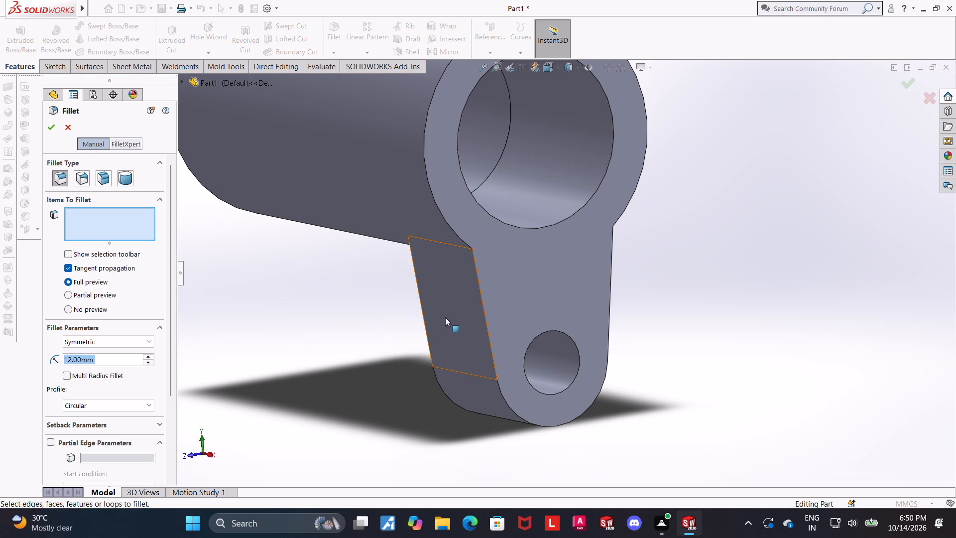
left_click(452, 246)
scroll(740, 221, "up", 1)
middle_click_drag(740, 221, 627, 212)
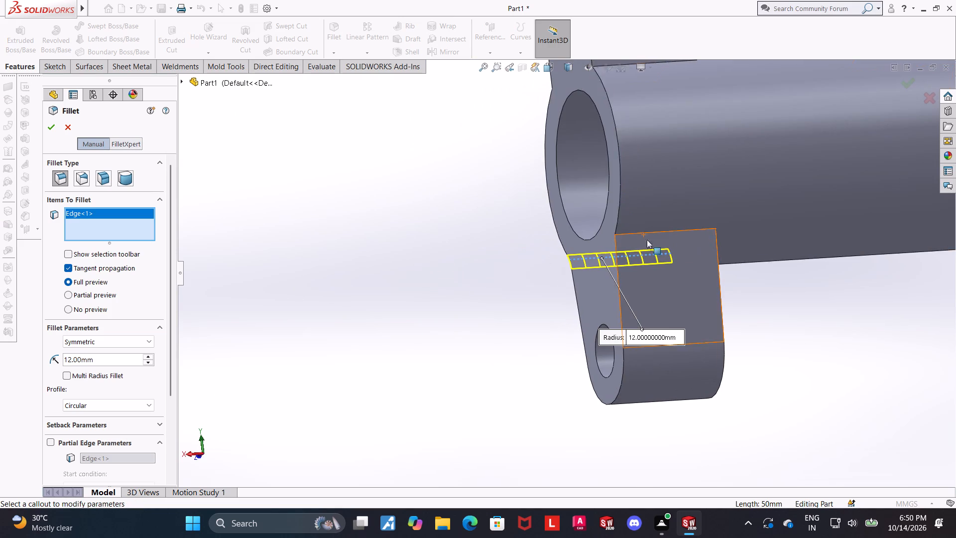
left_click(655, 231)
scroll(660, 237, "up", 3)
middle_click_drag(683, 254, 764, 287)
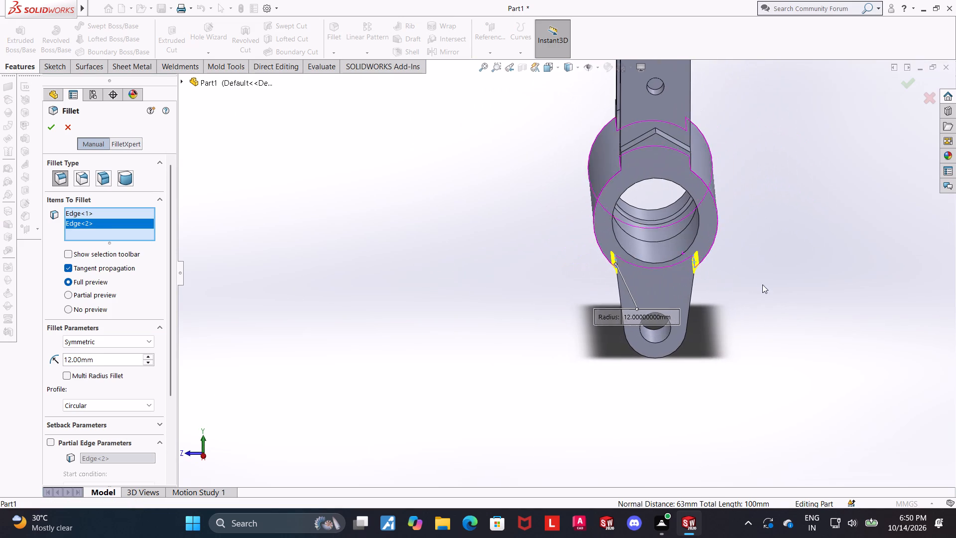
left_click(47, 132)
Inspect the lug's filleted junctions and the whole part, including the upper plates, from several angles.
scroll(552, 271, "up", 1)
scroll(784, 307, "down", 3)
middle_click_drag(644, 246, 706, 219)
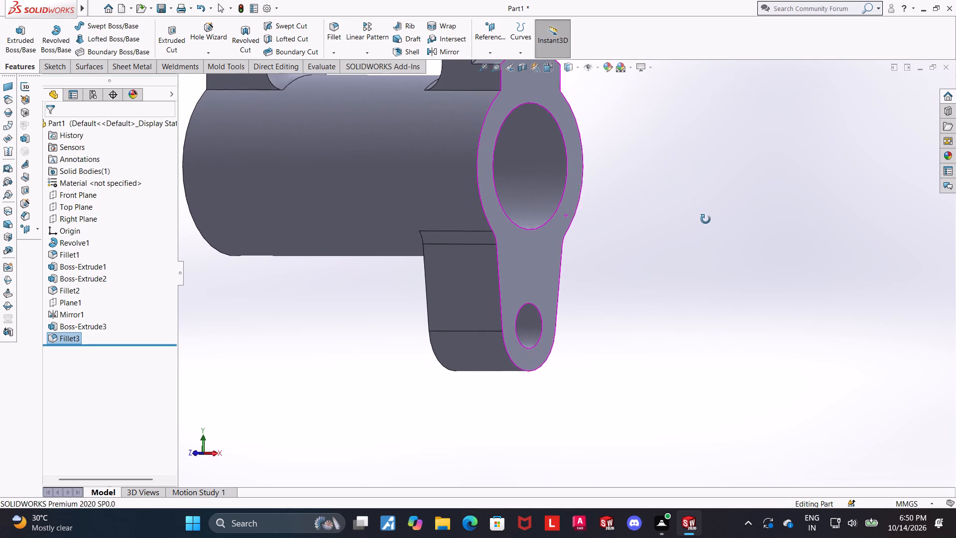
middle_click_drag(706, 219, 718, 251)
scroll(576, 246, "down", 3)
middle_click_drag(557, 263, 543, 260)
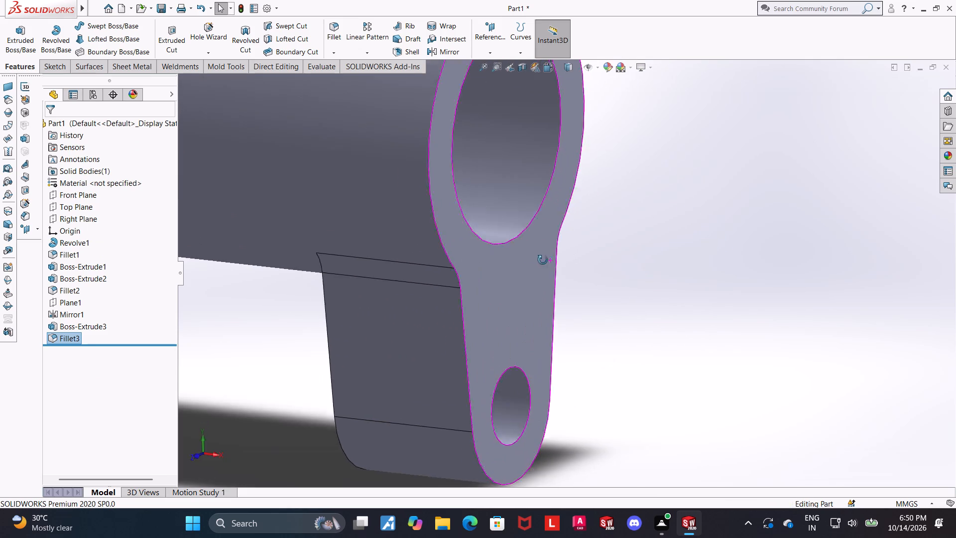
middle_click_drag(543, 260, 475, 280)
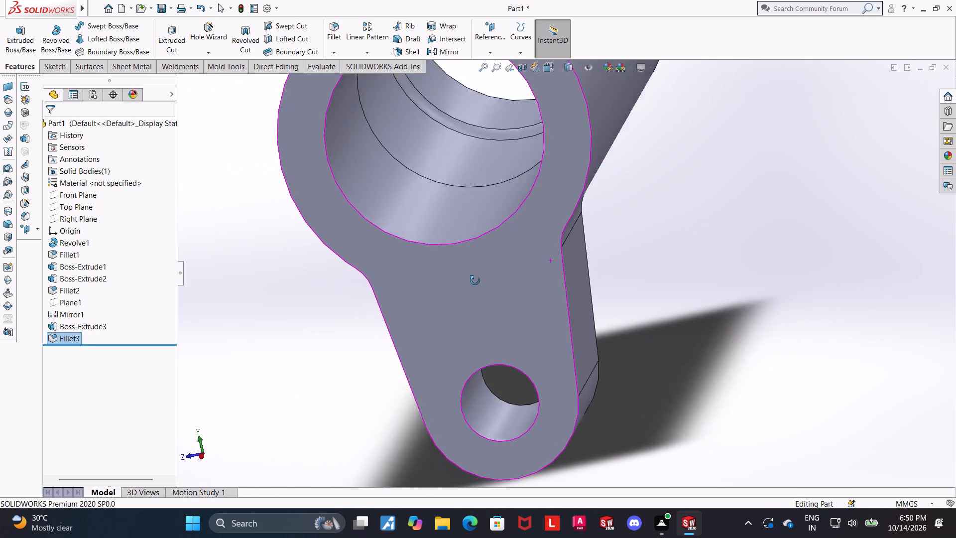
middle_click_drag(475, 280, 519, 261)
scroll(519, 261, "up", 6)
scroll(539, 85, "up", 3)
scroll(533, 194, "down", 6)
middle_click_drag(619, 214, 654, 206)
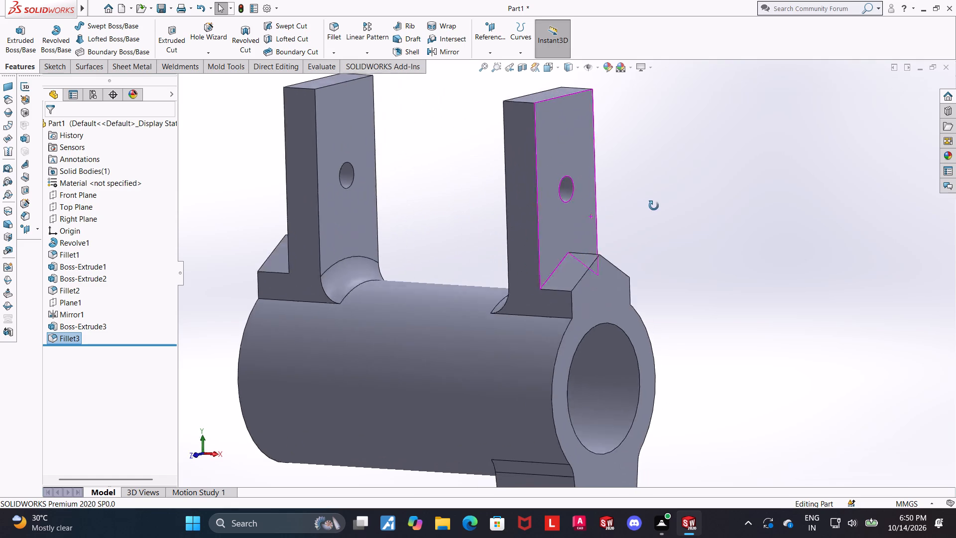
middle_click_drag(654, 206, 660, 211)
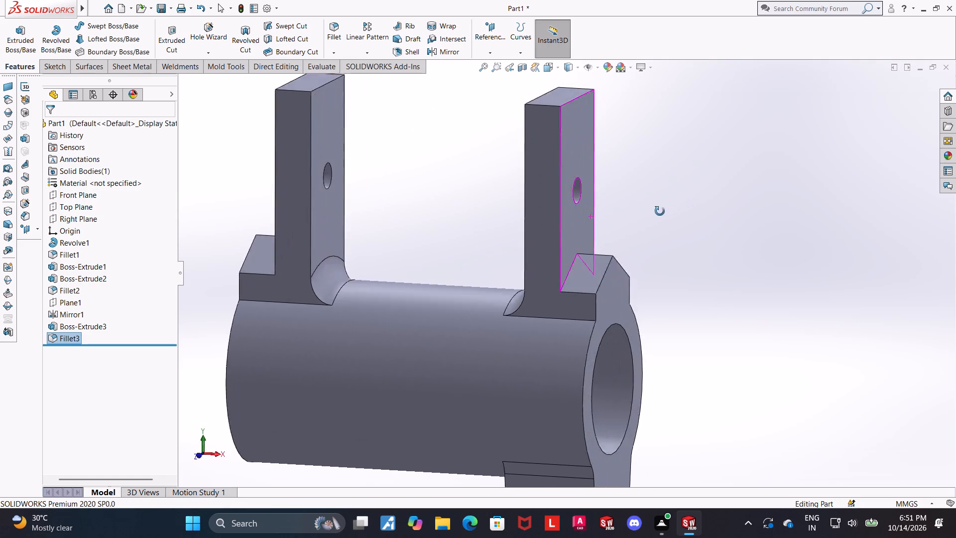
middle_click_drag(660, 211, 614, 193)
scroll(614, 193, "up", 4)
scroll(613, 222, "down", 3)
scroll(557, 341, "up", 5)
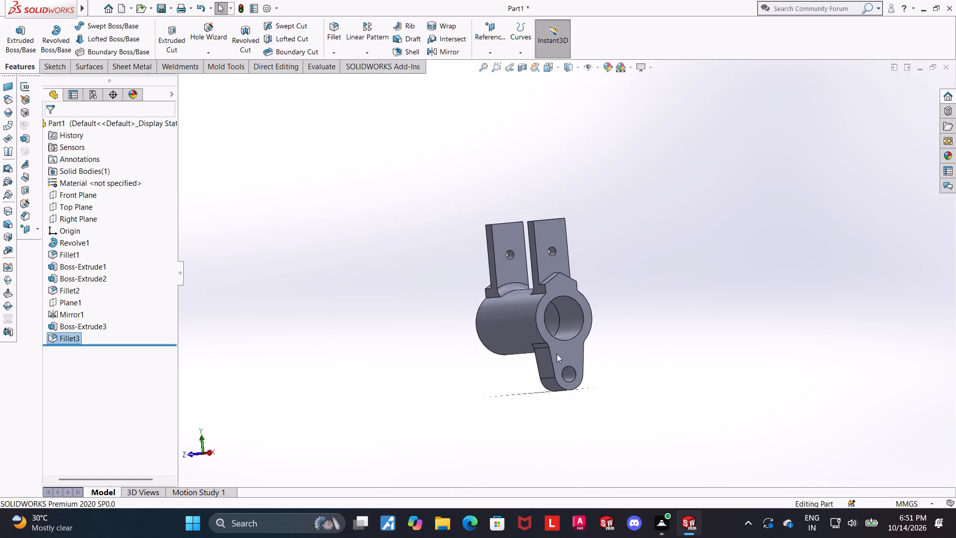
middle_click_drag(572, 379, 631, 366)
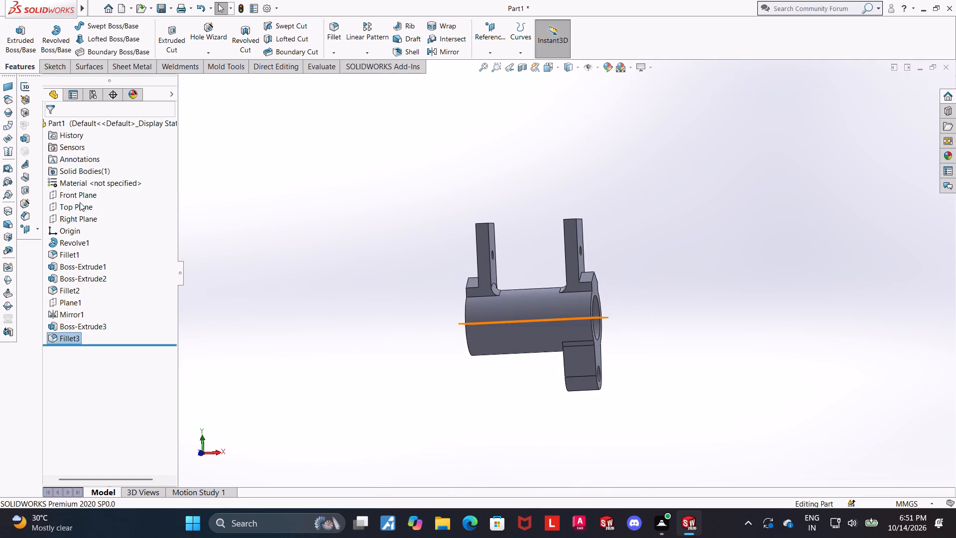
View the part normal to the Front Plane and apply a section view through that plane with zero offset.
left_click(78, 196)
left_click(137, 180)
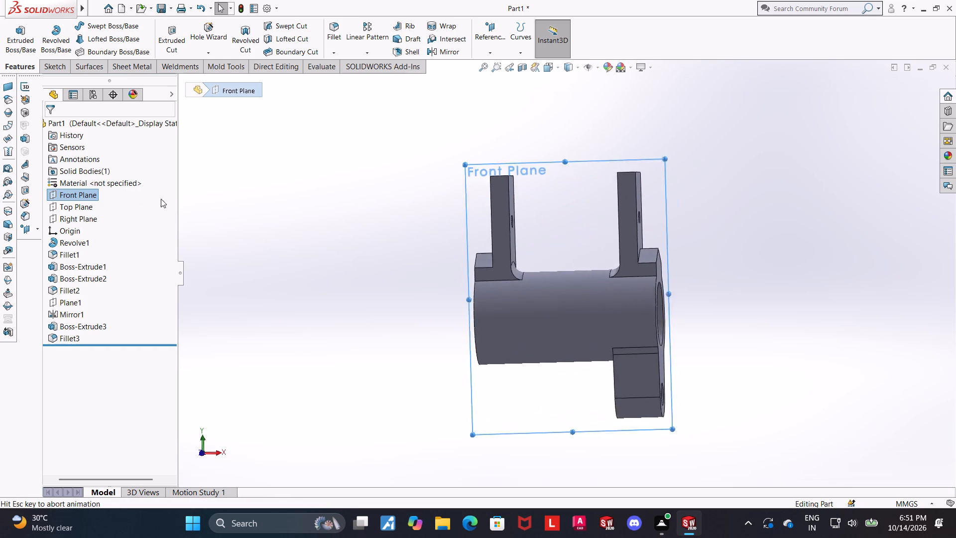
scroll(714, 313, "up", 1)
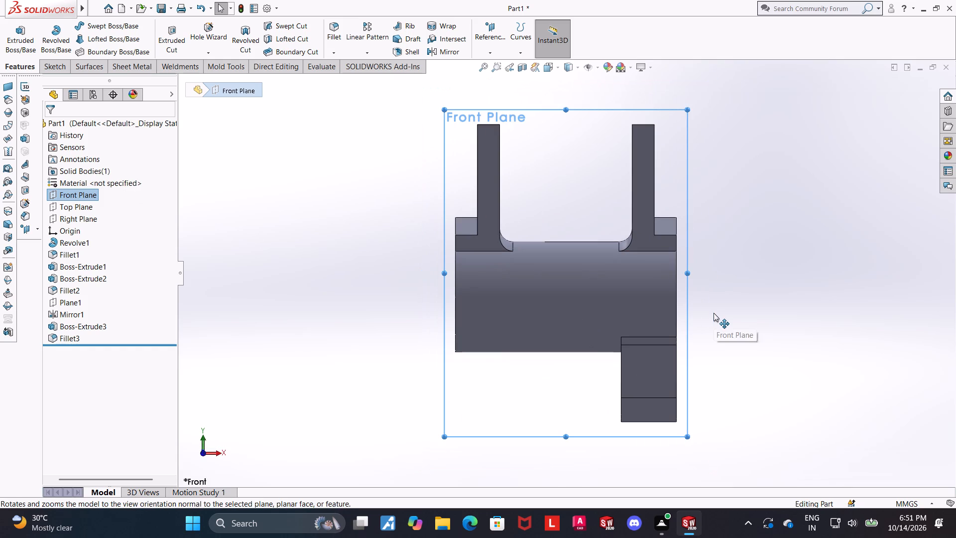
scroll(713, 315, "up", 1)
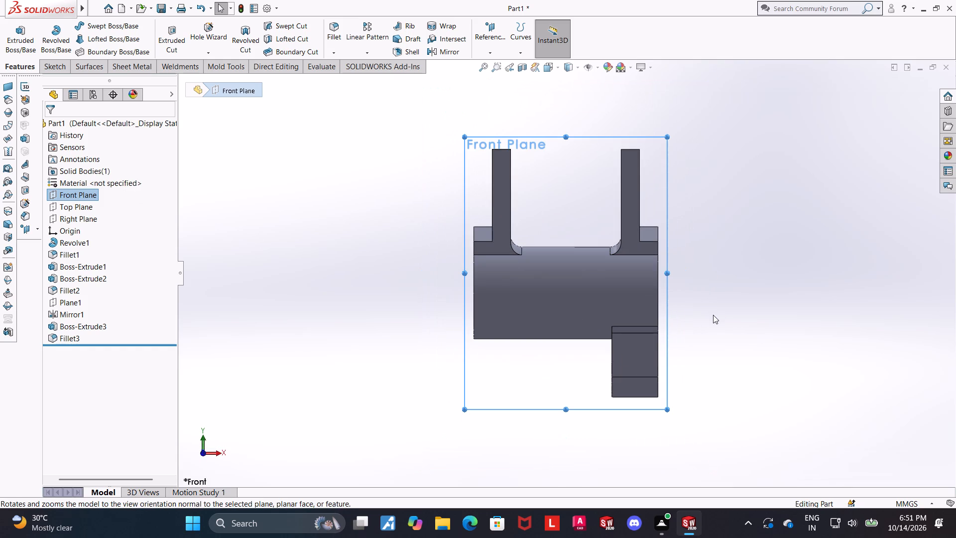
scroll(745, 320, "up", 1)
scroll(642, 361, "down", 2)
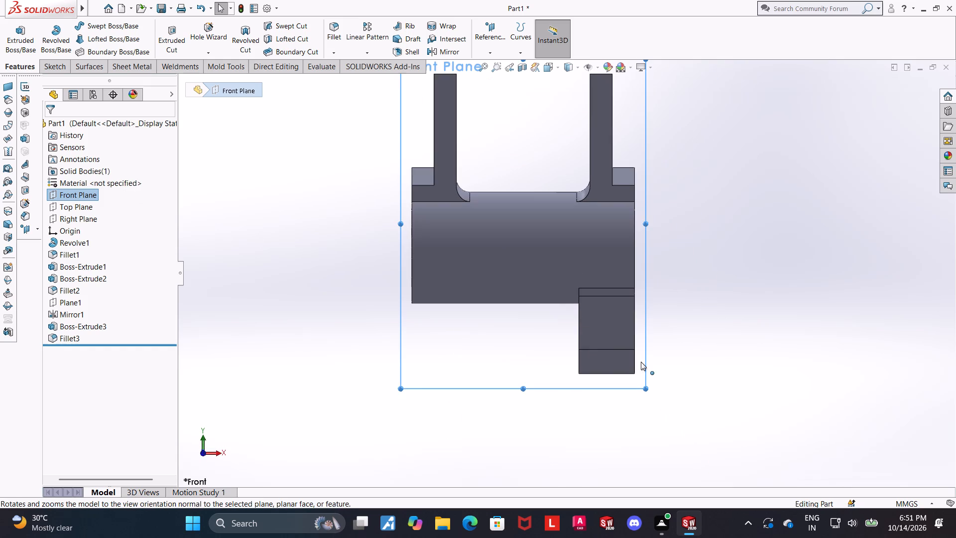
scroll(594, 323, "down", 2)
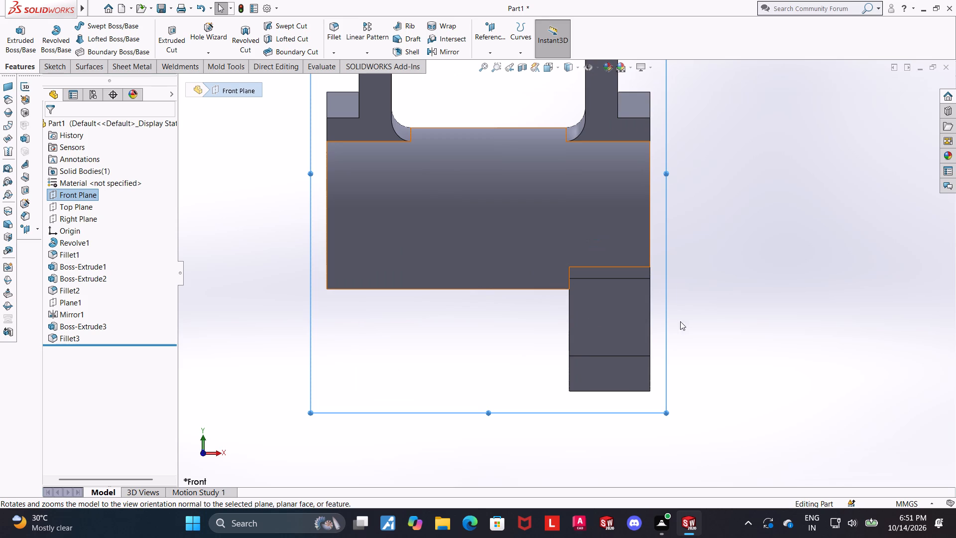
scroll(644, 293, "down", 2)
scroll(513, 252, "up", 3)
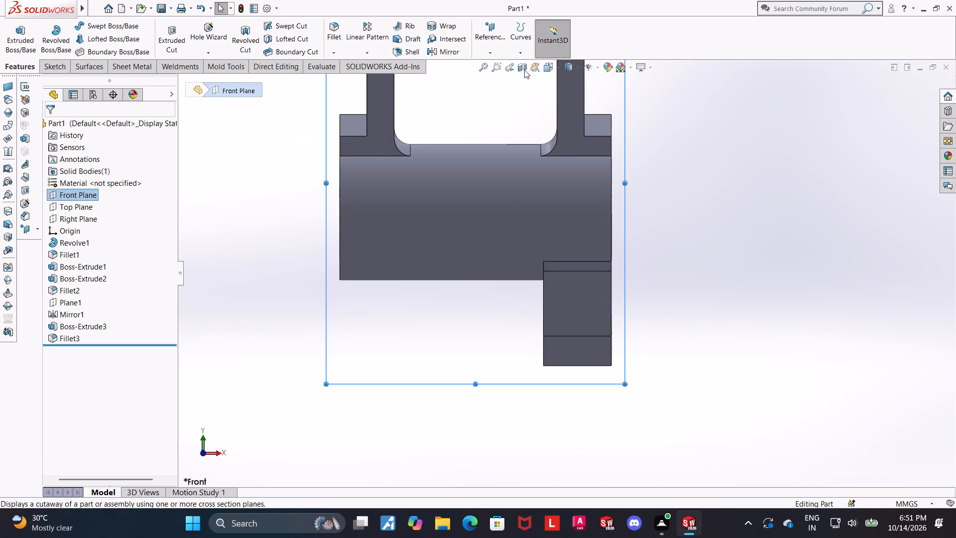
left_click(523, 67)
left_click(713, 248)
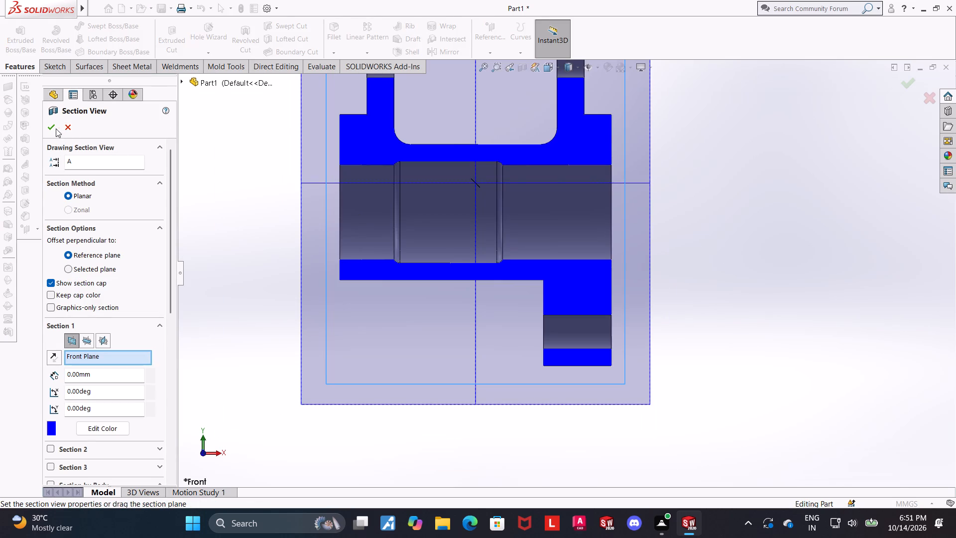
left_click(45, 127)
Start a sketch on the Front Plane and draw a horizontal line about 24 mm long from the lug's inner edge, under the cylinder.
scroll(645, 240, "up", 2)
scroll(614, 241, "down", 2)
scroll(458, 286, "down", 2)
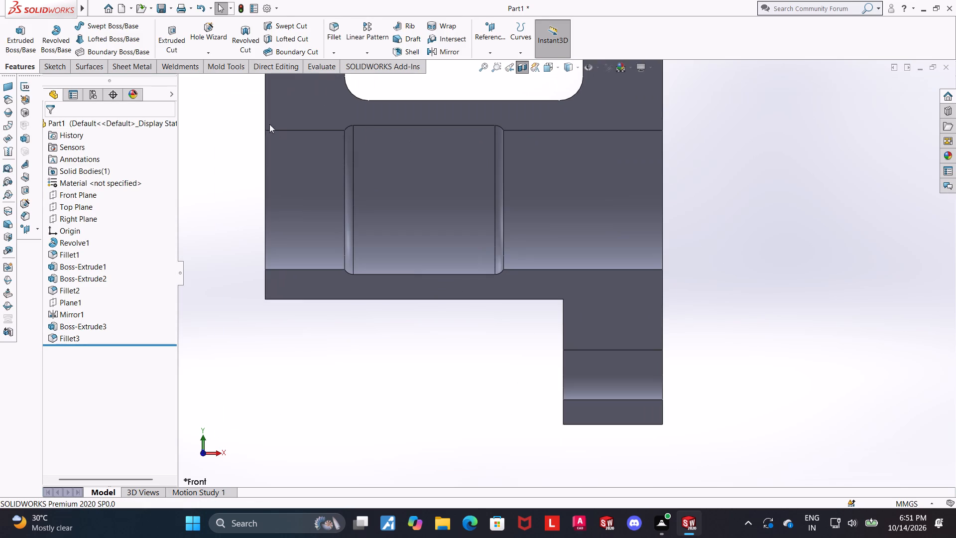
left_click(76, 192)
left_click(83, 177)
left_click(97, 24)
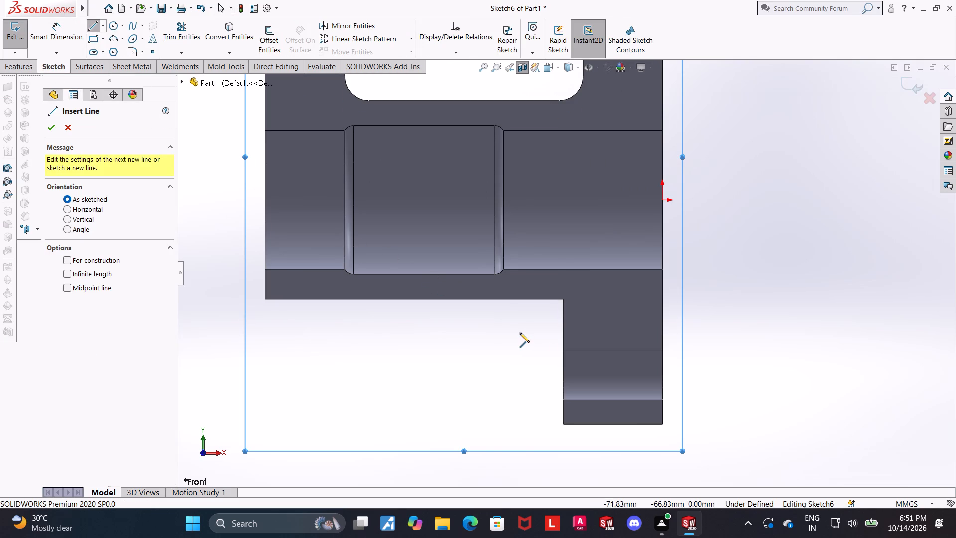
left_click(562, 340)
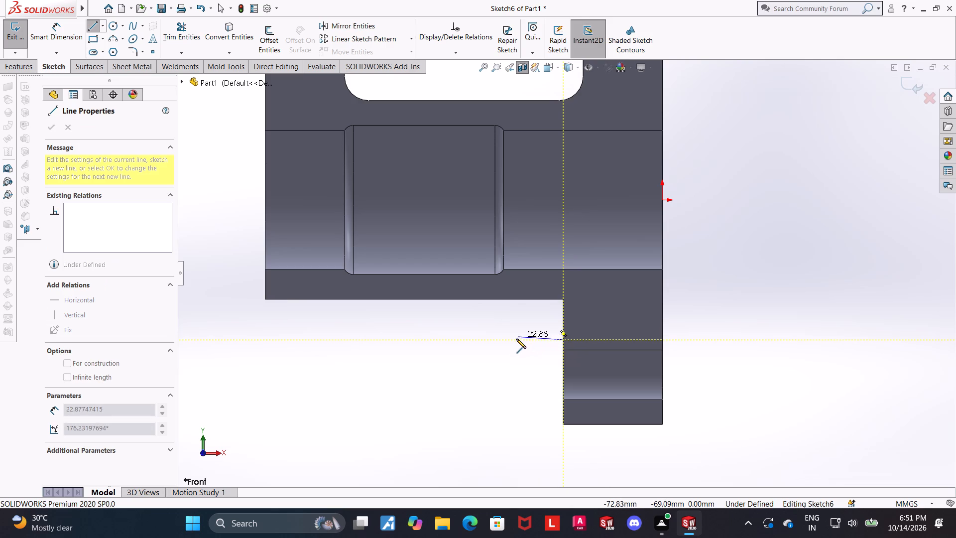
left_click(516, 340)
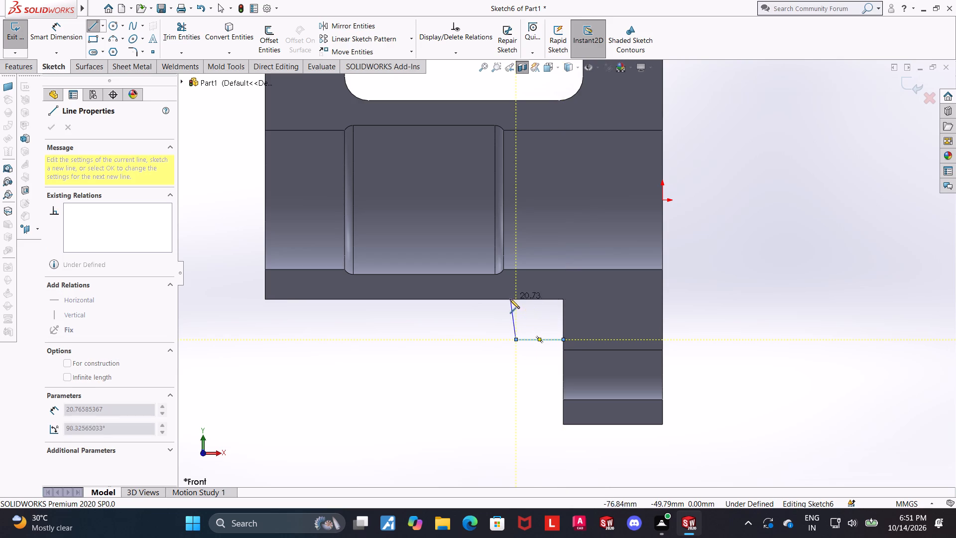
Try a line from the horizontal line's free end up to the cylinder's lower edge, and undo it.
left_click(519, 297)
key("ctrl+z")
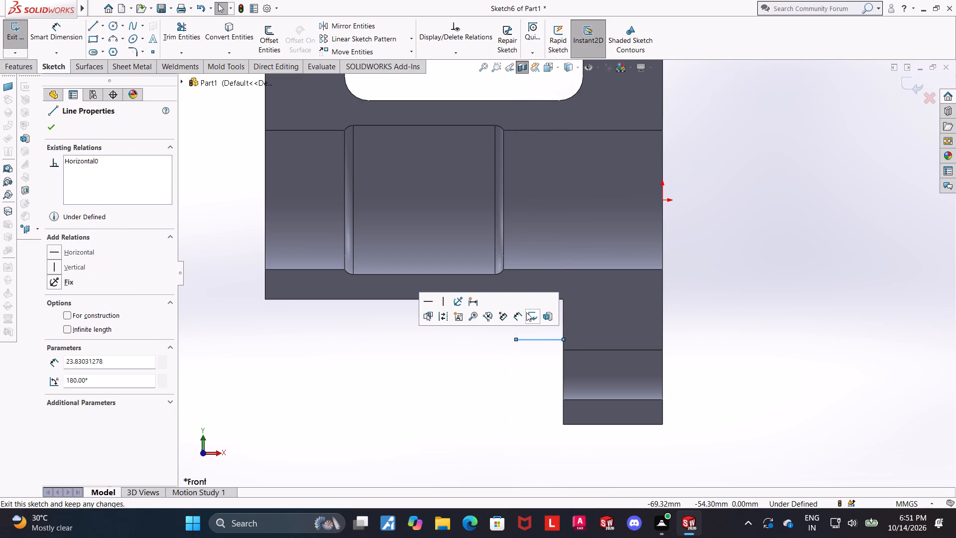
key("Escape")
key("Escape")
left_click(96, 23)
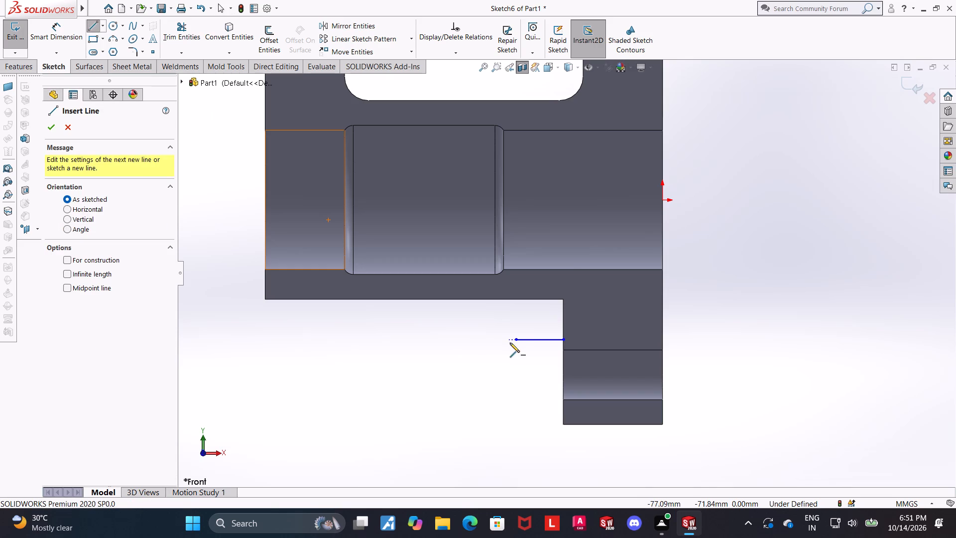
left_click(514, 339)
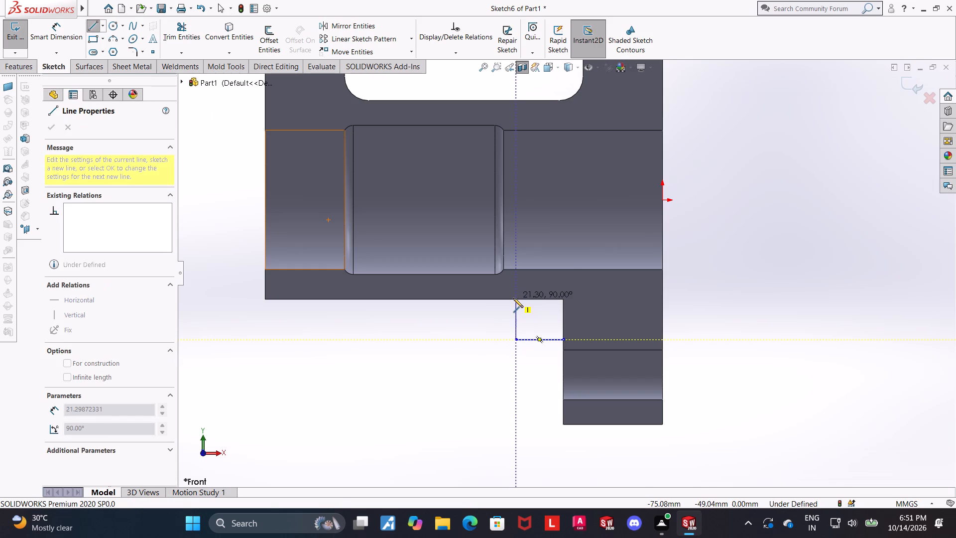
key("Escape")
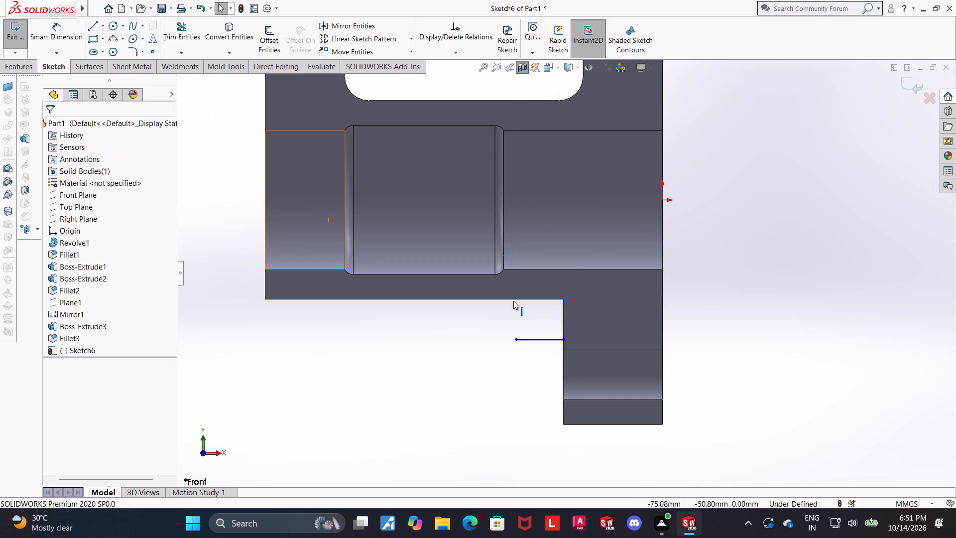
Exit the sketch holding the single horizontal line under the cylinder and delete that sketch from the part.
left_click(910, 80)
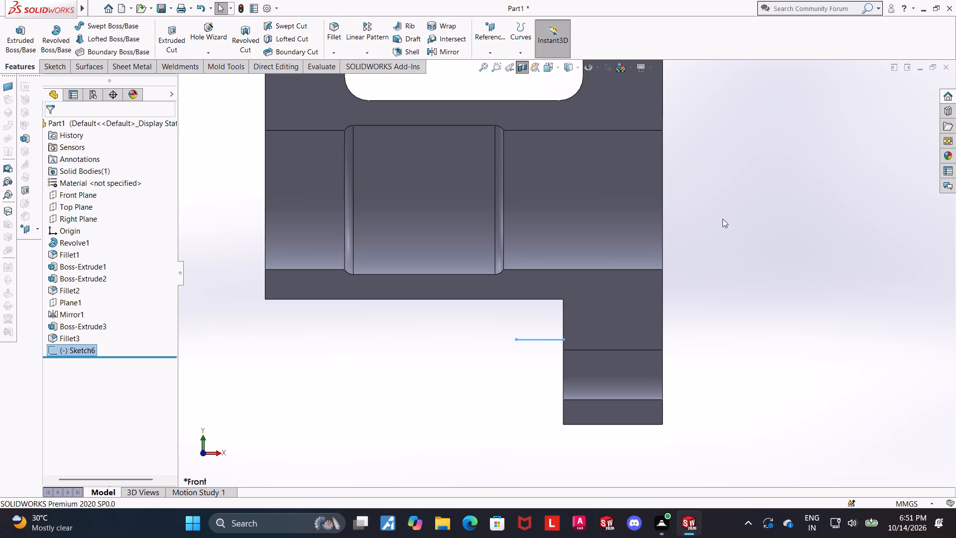
right_click(87, 348)
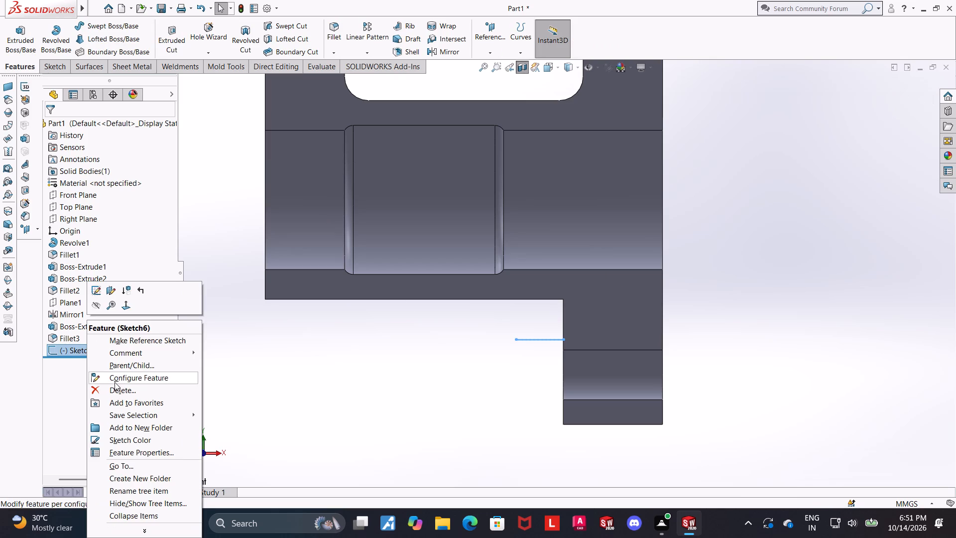
left_click(116, 385)
left_click(557, 195)
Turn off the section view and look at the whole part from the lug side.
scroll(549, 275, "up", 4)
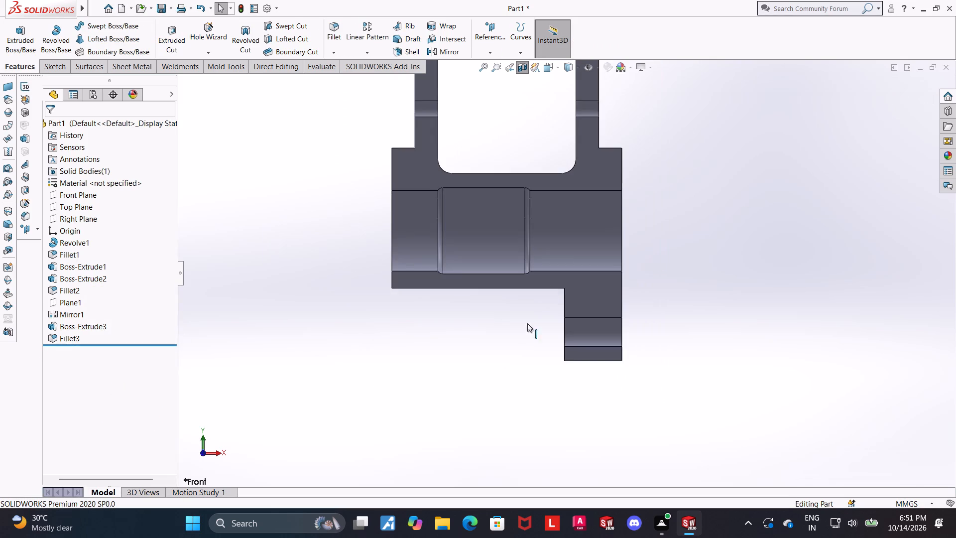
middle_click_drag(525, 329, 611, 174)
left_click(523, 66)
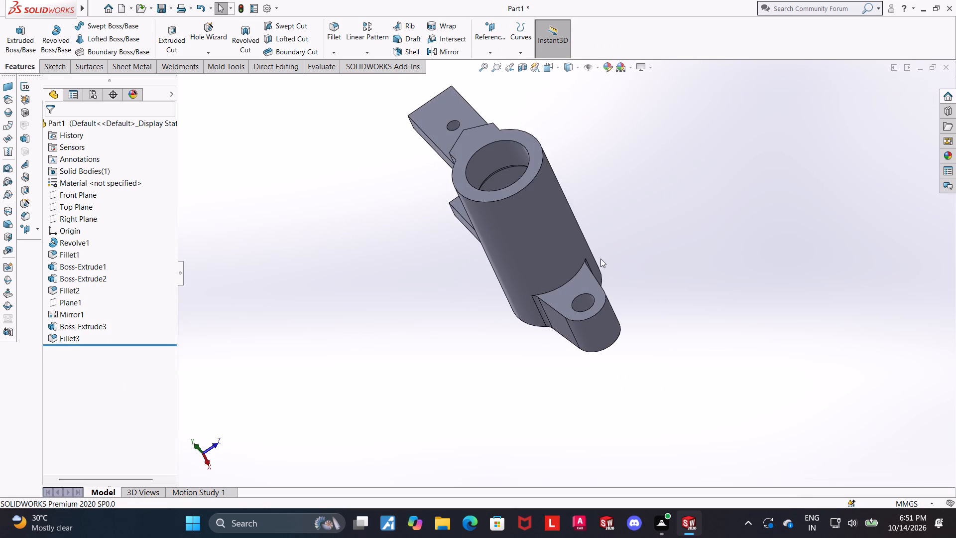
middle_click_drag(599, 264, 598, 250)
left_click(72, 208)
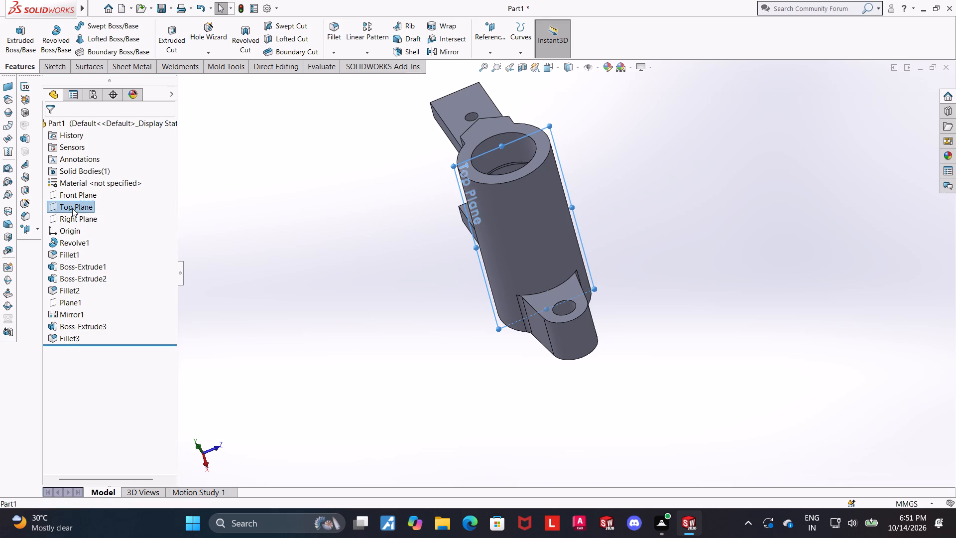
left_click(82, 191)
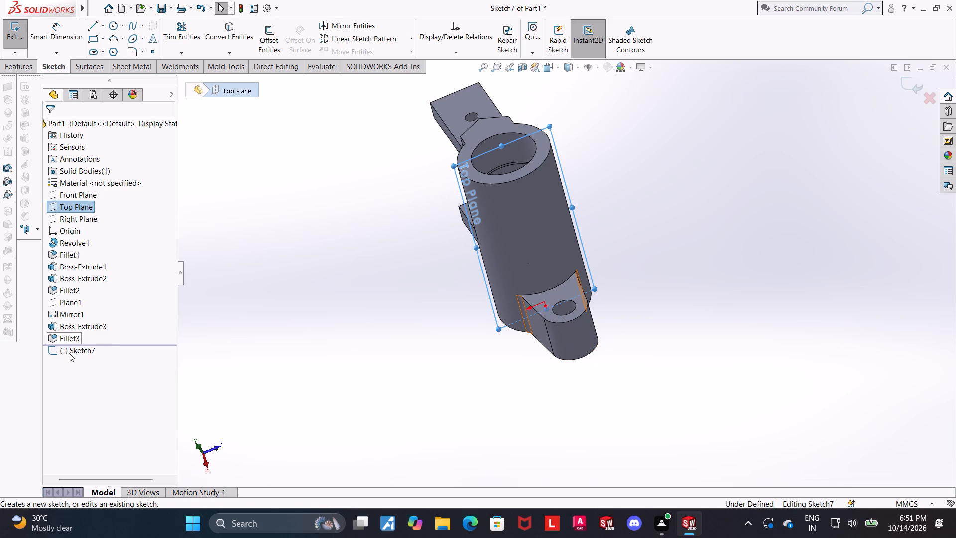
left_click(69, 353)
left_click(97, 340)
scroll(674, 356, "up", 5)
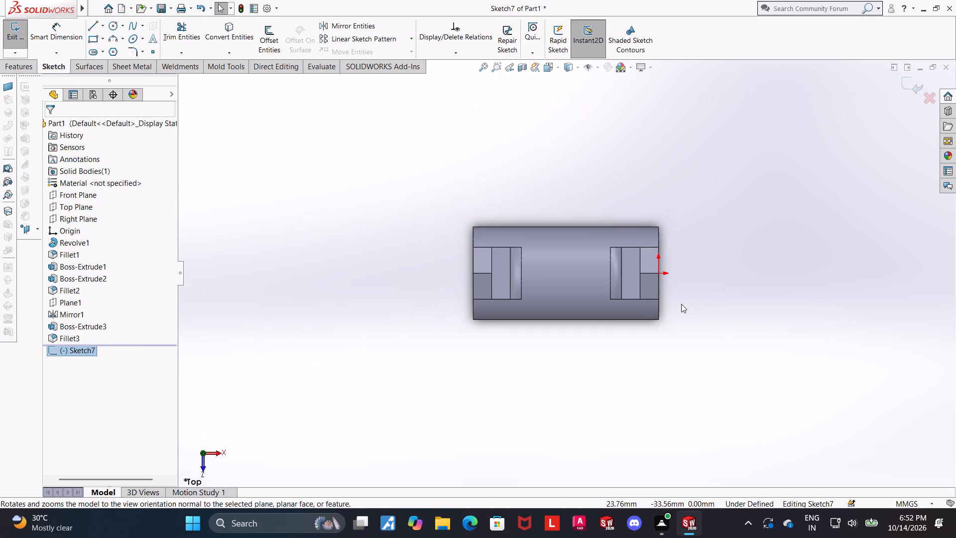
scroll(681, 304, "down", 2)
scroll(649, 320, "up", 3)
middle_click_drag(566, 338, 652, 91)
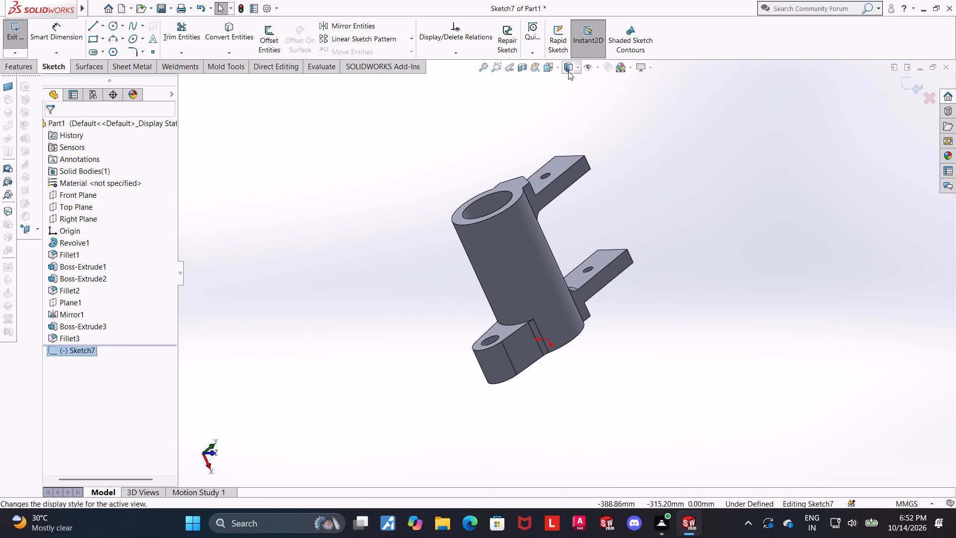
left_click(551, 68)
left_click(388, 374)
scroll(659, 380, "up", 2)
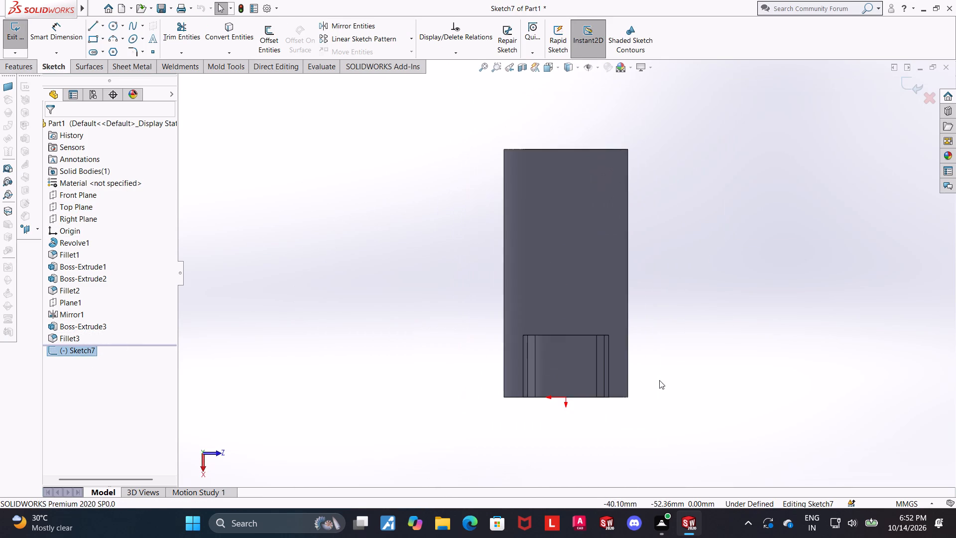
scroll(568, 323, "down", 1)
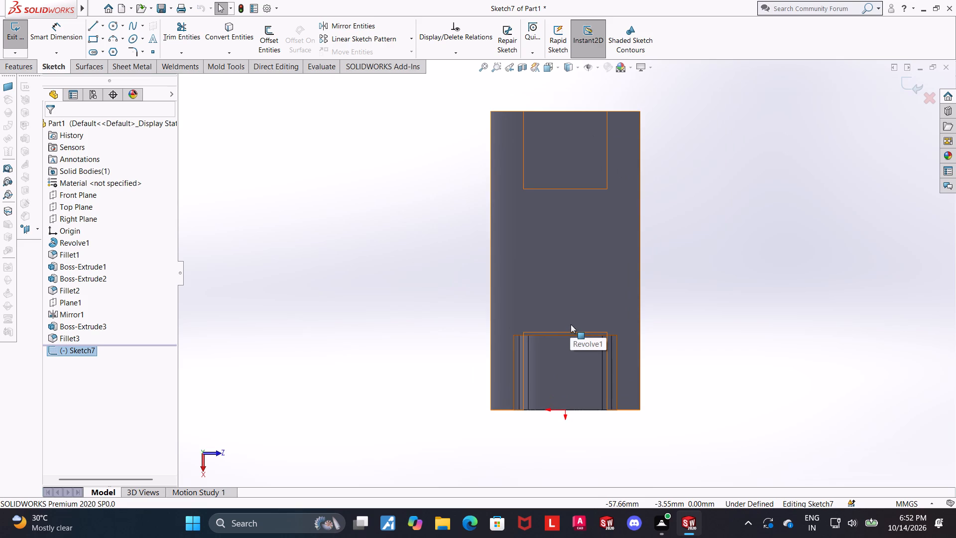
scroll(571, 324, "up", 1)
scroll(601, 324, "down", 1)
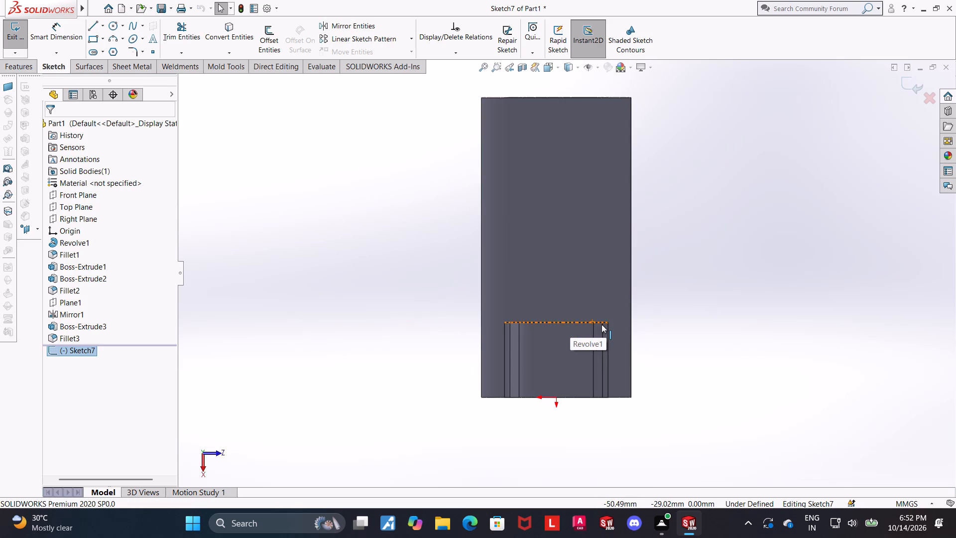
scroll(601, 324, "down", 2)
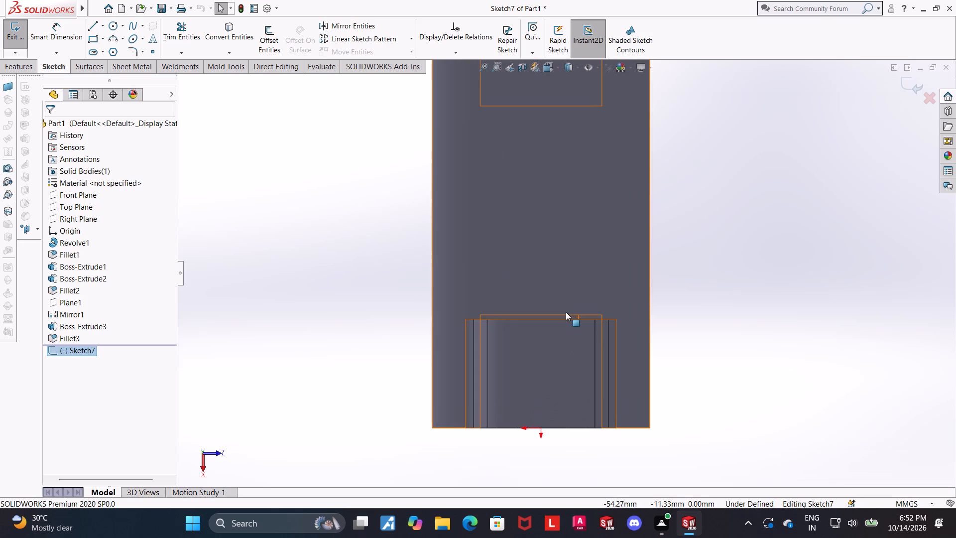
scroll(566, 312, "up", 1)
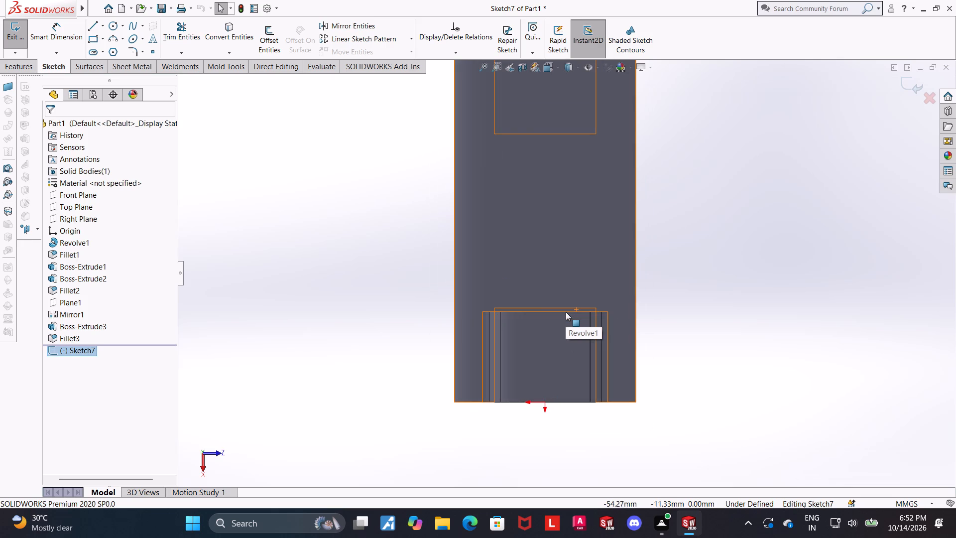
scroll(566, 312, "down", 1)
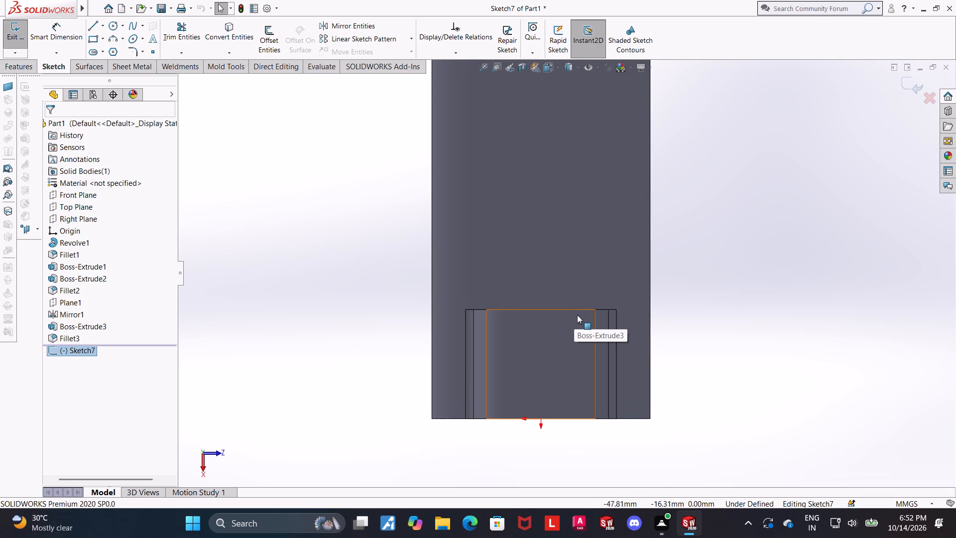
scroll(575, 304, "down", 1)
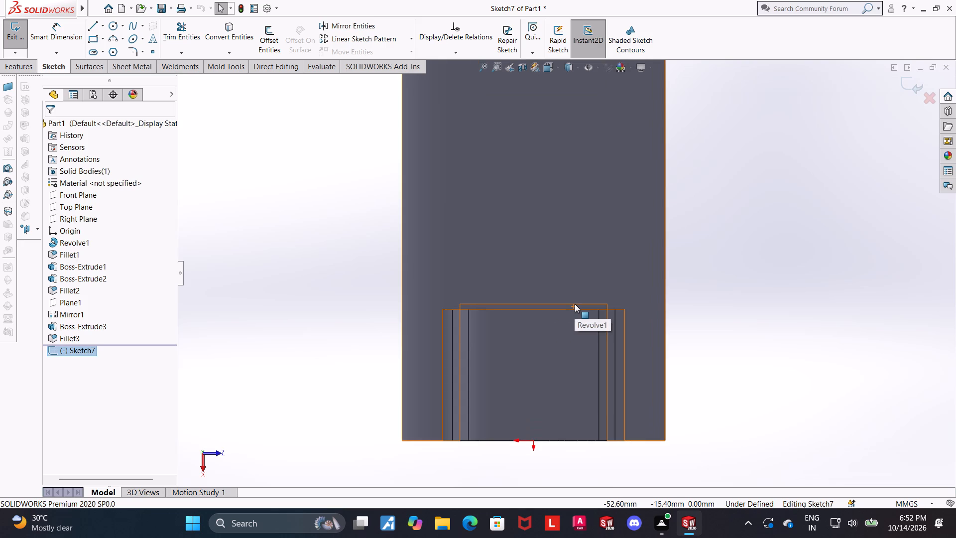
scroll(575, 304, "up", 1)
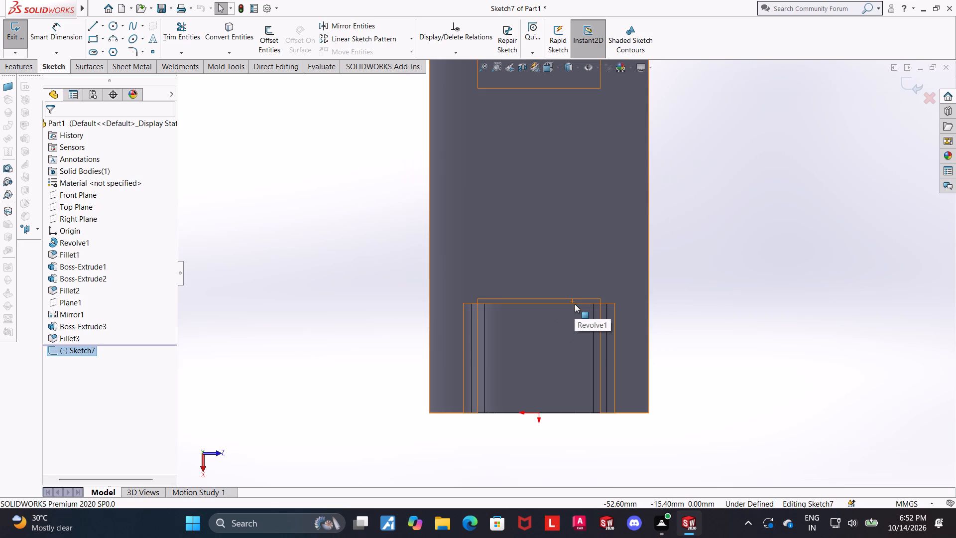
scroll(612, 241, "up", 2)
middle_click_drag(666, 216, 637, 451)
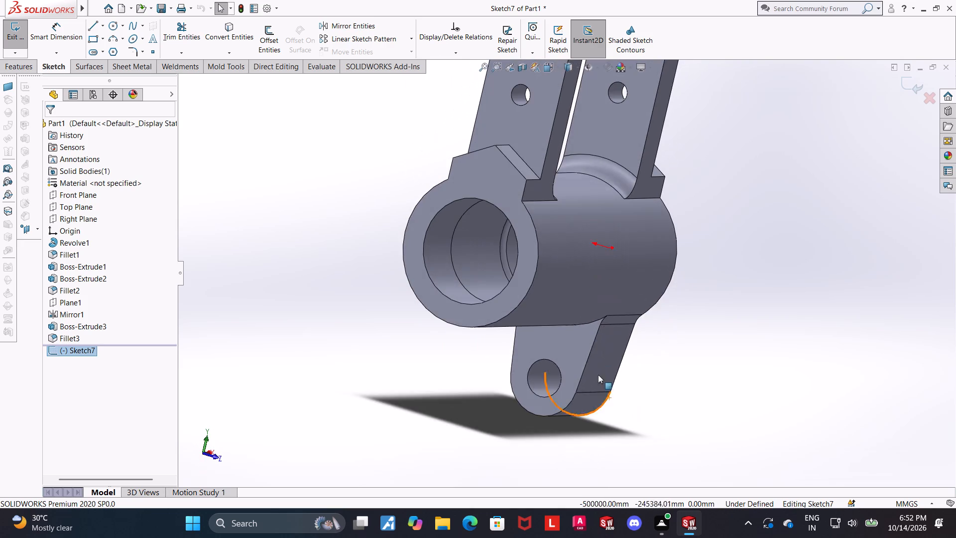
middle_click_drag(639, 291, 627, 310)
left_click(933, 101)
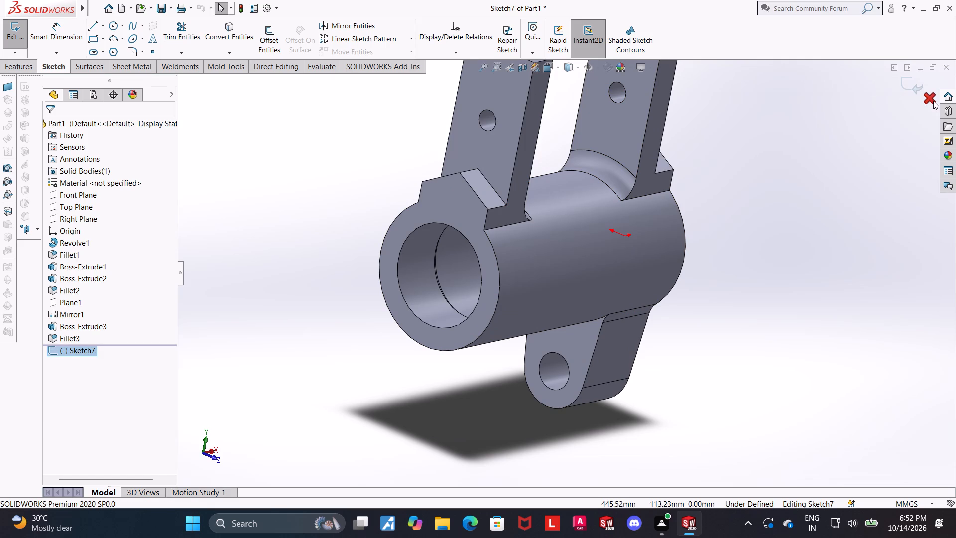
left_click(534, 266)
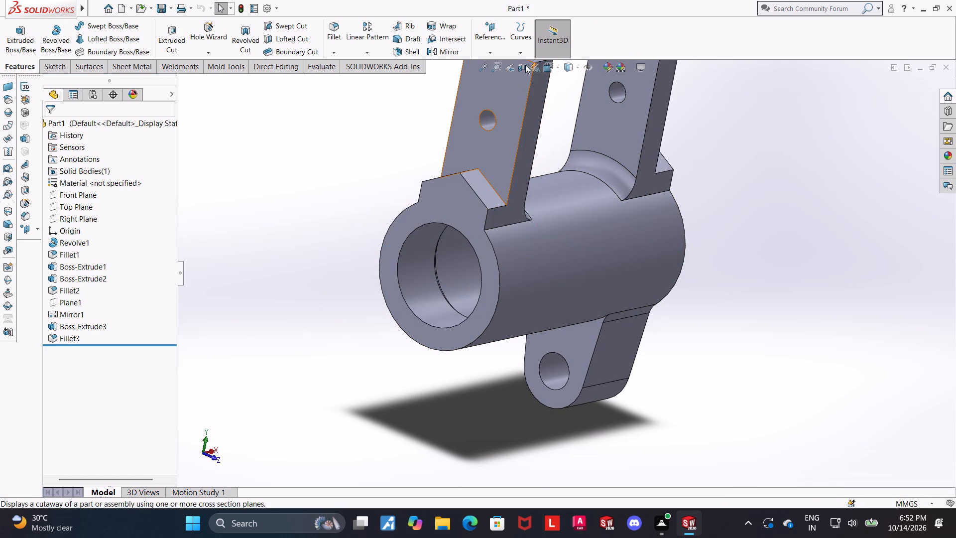
Set the part to the front view and apply a section view through the Front Plane.
left_click(555, 68)
left_click(507, 372)
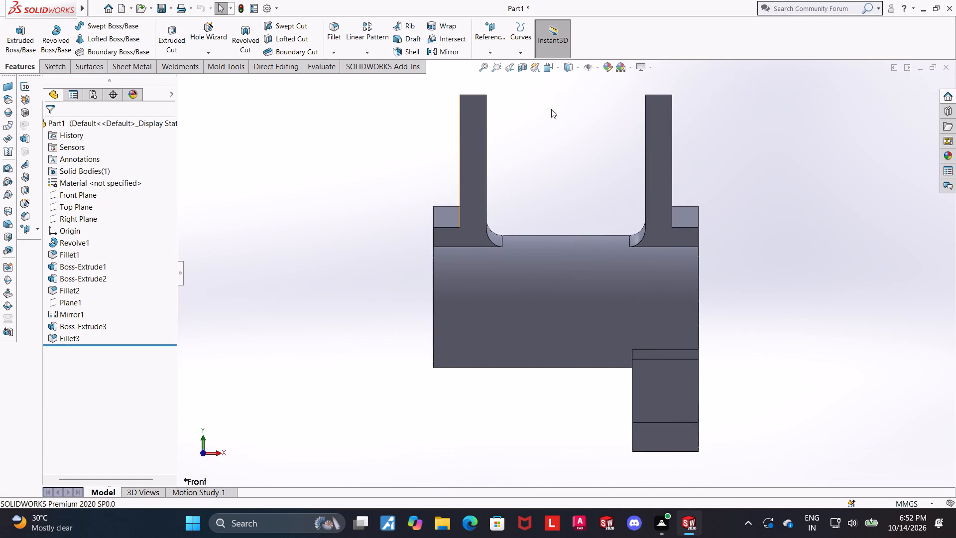
left_click(522, 66)
left_click(56, 126)
Sketch on the Front Plane a horizontal line about 20 mm long from the lug's inner edge and a vertical line up to the cylinder's lower edge.
scroll(681, 311, "up", 2)
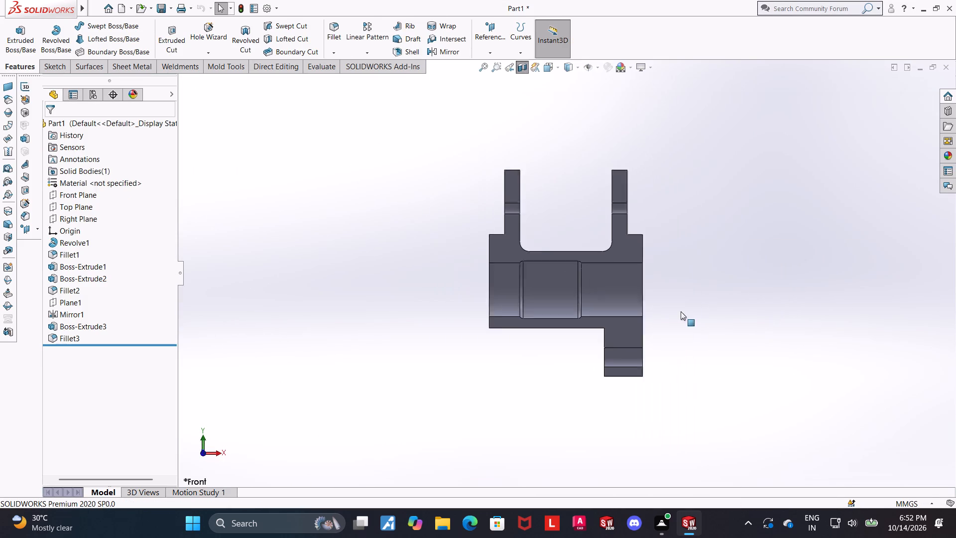
scroll(681, 311, "up", 2)
scroll(624, 325, "down", 4)
scroll(506, 282, "down", 3)
left_click(523, 414)
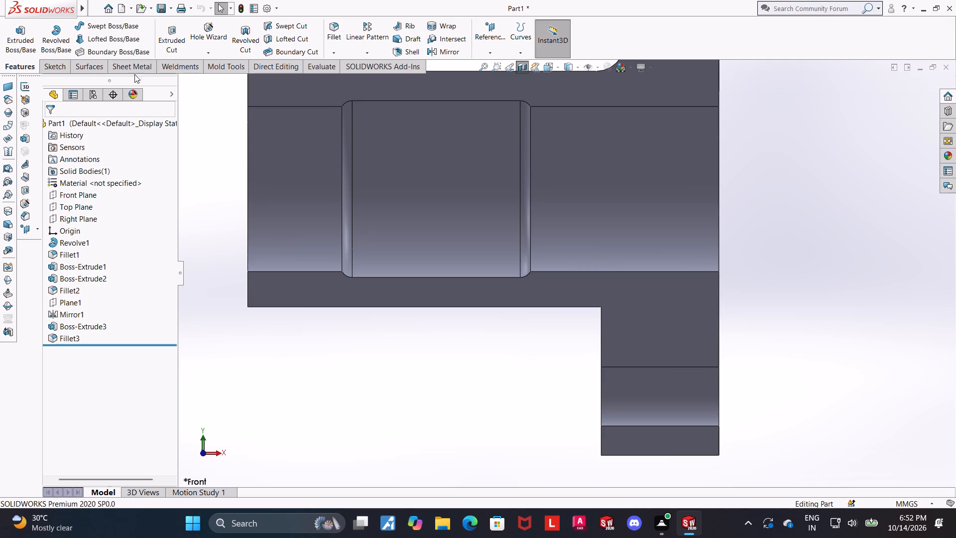
left_click(67, 194)
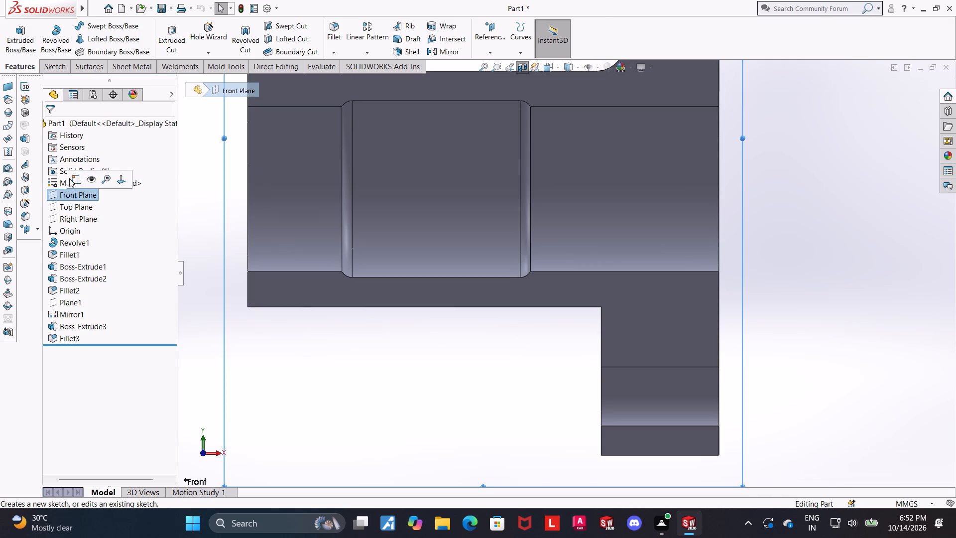
left_click(70, 178)
left_click(93, 25)
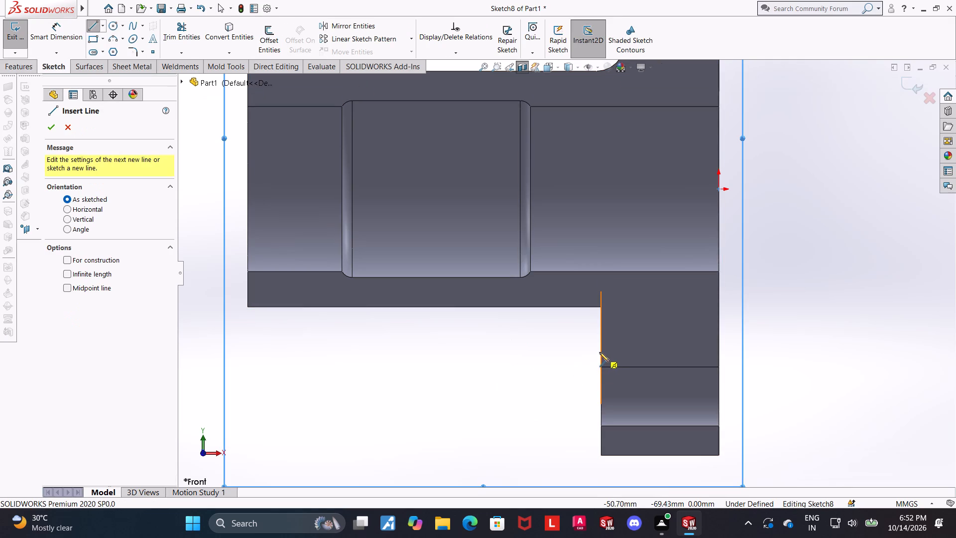
left_click(600, 352)
left_click(553, 351)
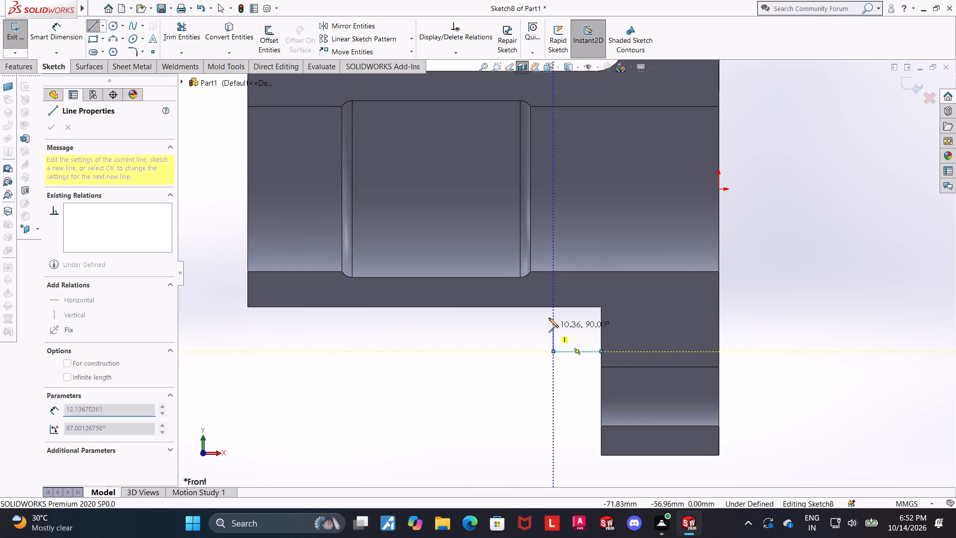
left_click(552, 305)
key("Escape")
key("Escape")
key("Escape")
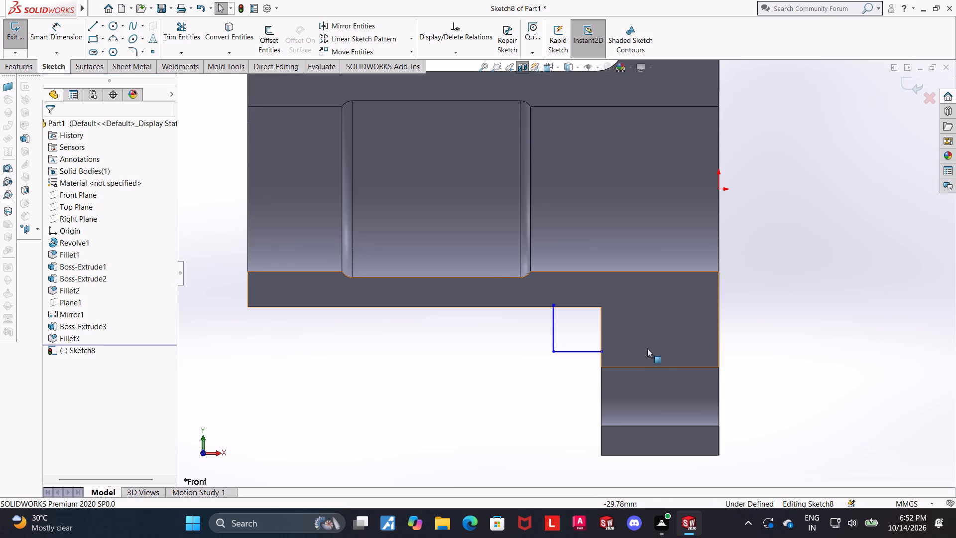
Close the profile with a line about 20 mm long to the lug-cylinder corner and a line down the lug's inner edge.
scroll(647, 348, "down", 2)
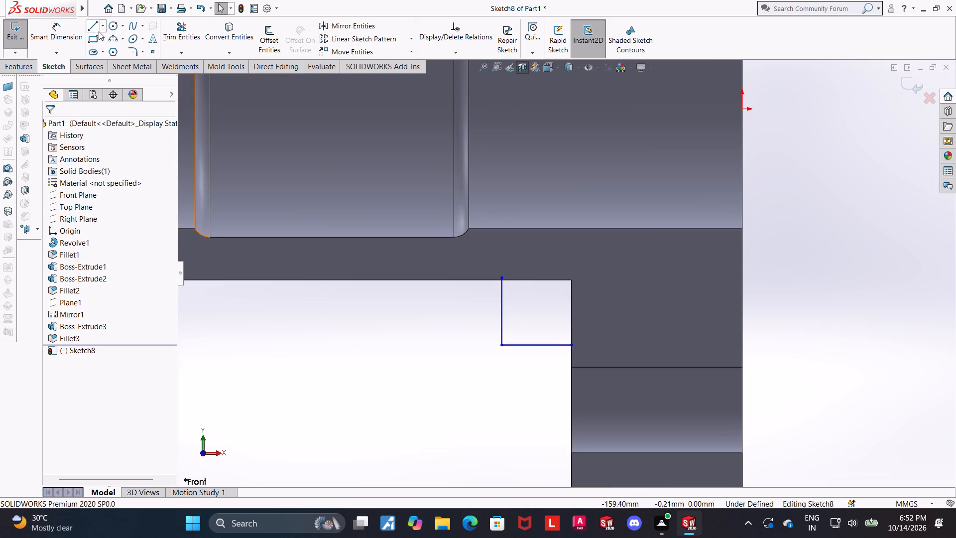
left_click(95, 27)
left_click(502, 276)
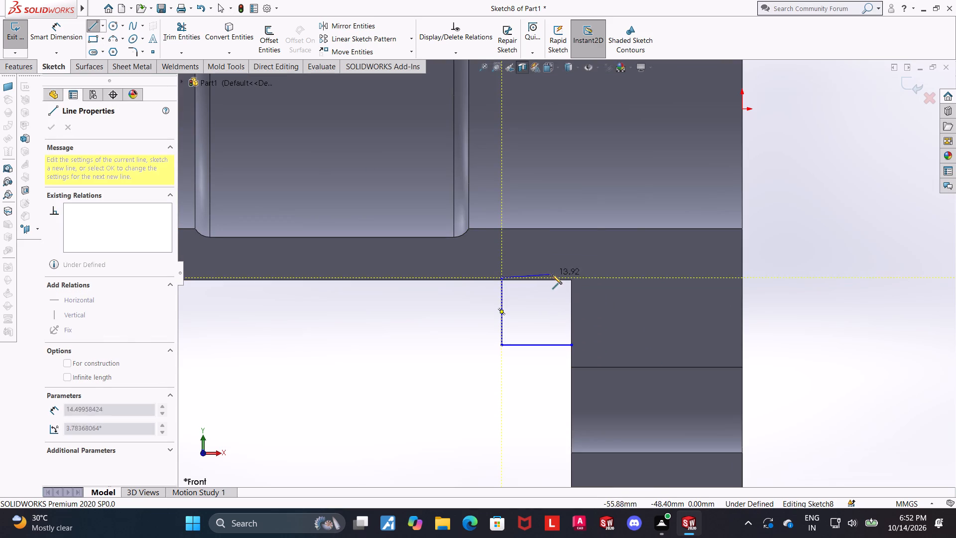
left_click(573, 278)
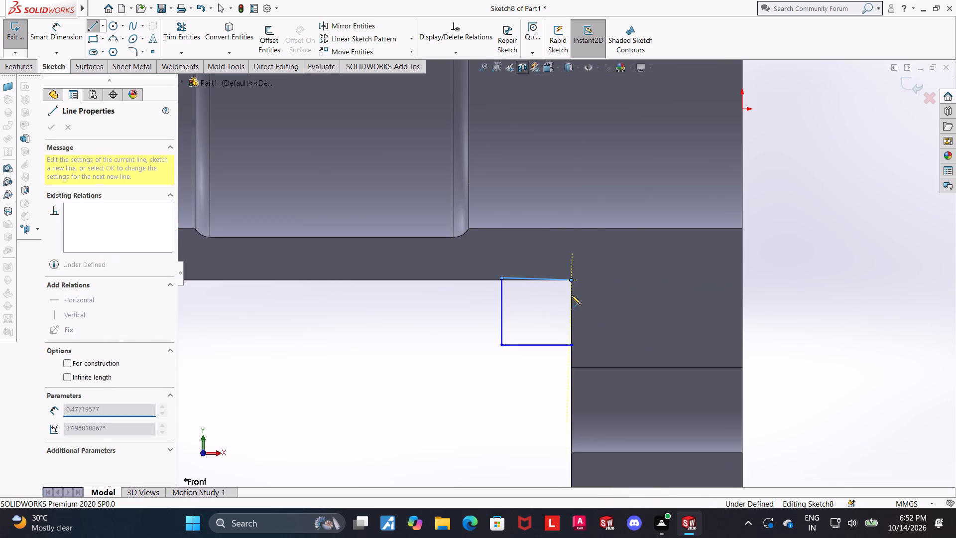
left_click(572, 345)
key("Escape")
key("Escape")
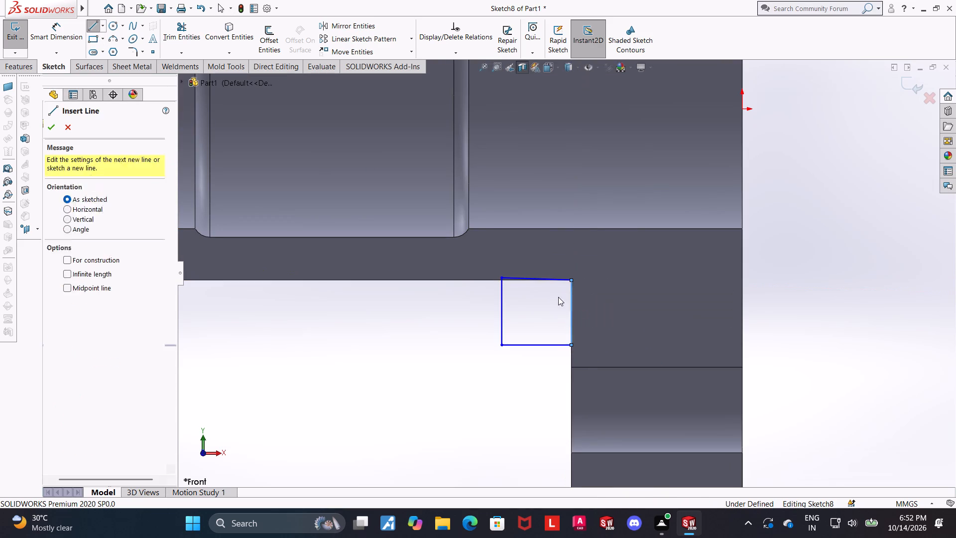
Add a horizontal relation to the profile's slightly sloping upper line along the cylinder's lower edge.
scroll(538, 289, "down", 4)
left_click(514, 261, "ctrl")
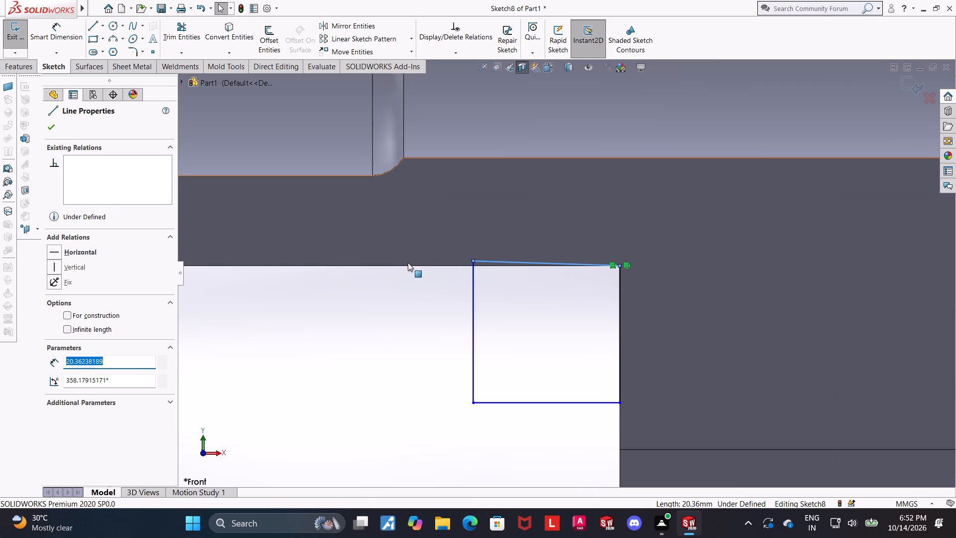
left_click(408, 265, "ctrl")
left_click(56, 299)
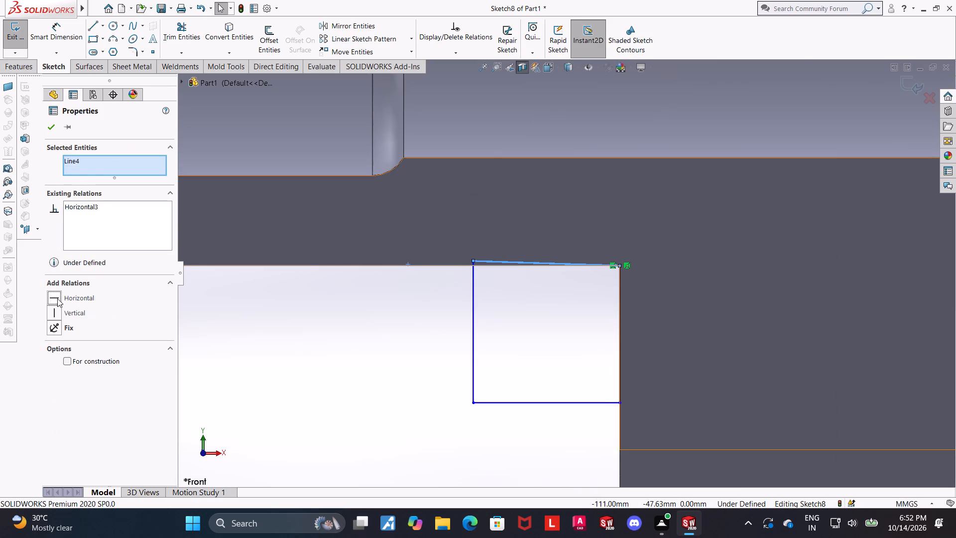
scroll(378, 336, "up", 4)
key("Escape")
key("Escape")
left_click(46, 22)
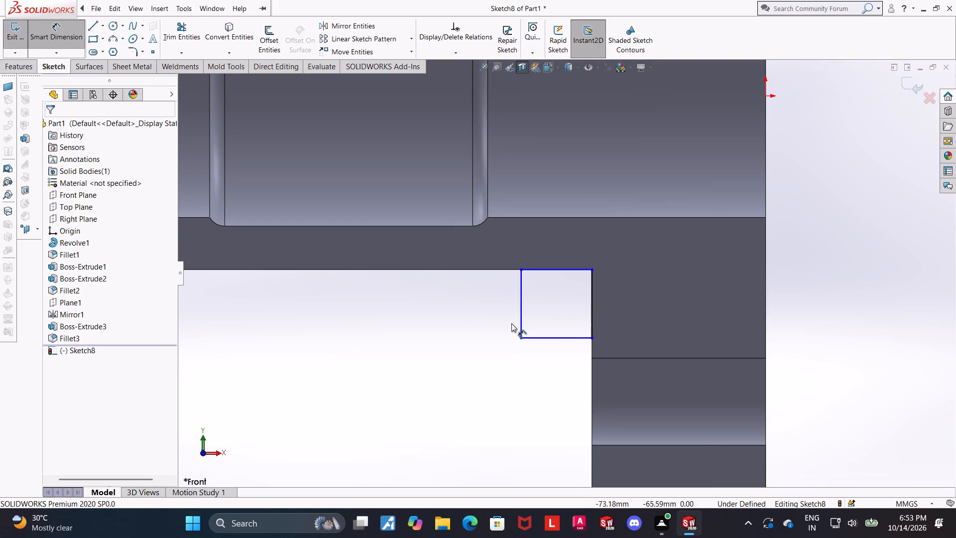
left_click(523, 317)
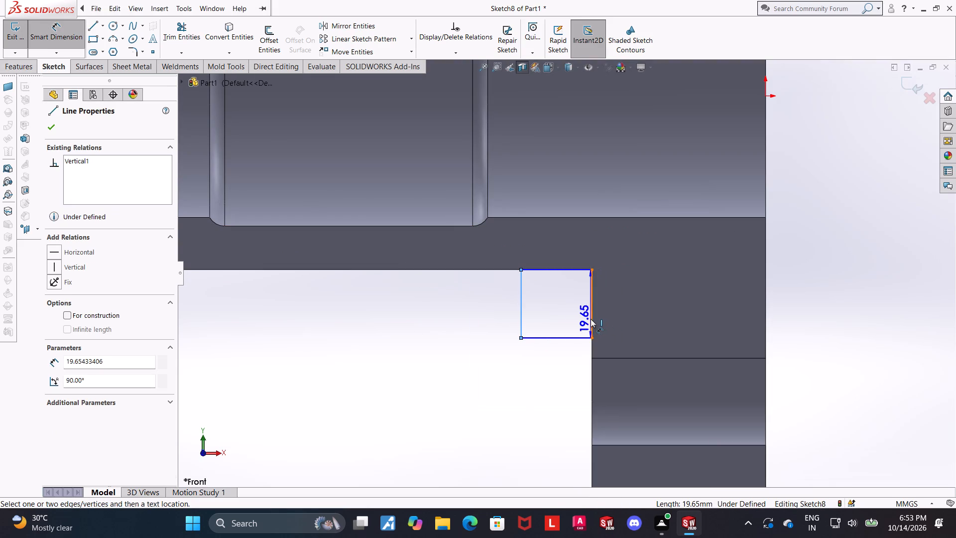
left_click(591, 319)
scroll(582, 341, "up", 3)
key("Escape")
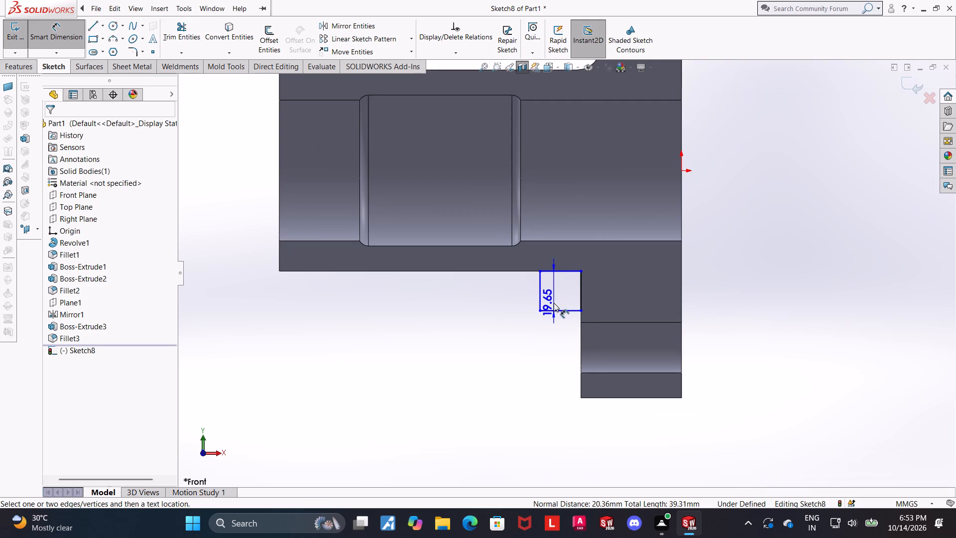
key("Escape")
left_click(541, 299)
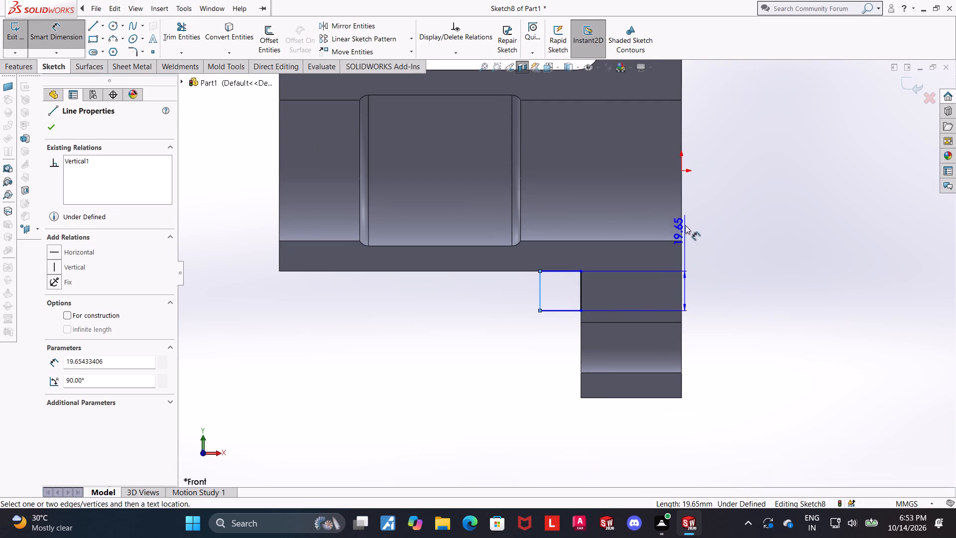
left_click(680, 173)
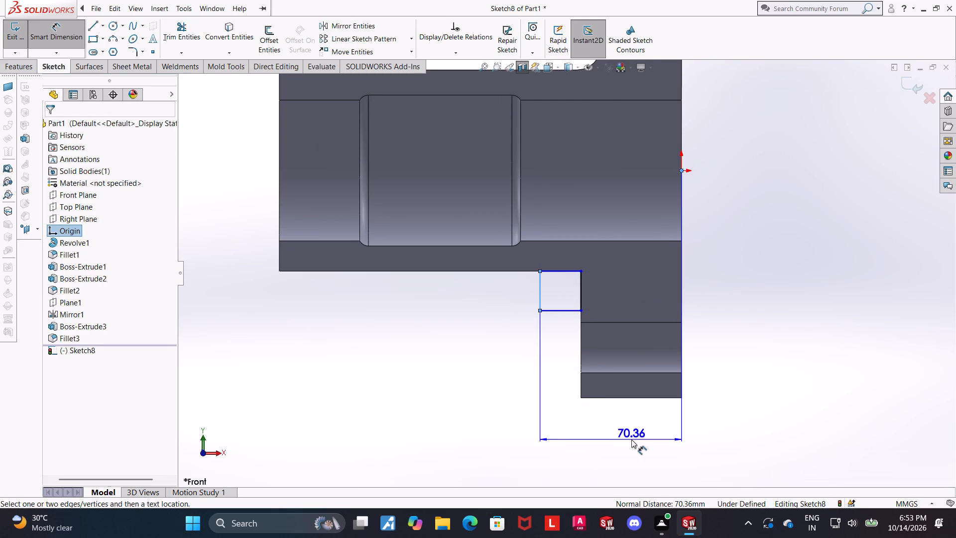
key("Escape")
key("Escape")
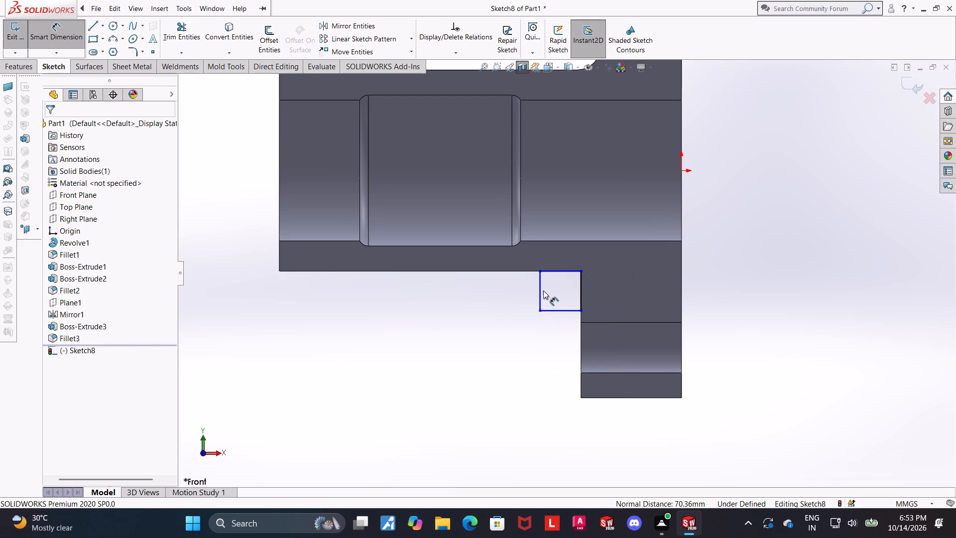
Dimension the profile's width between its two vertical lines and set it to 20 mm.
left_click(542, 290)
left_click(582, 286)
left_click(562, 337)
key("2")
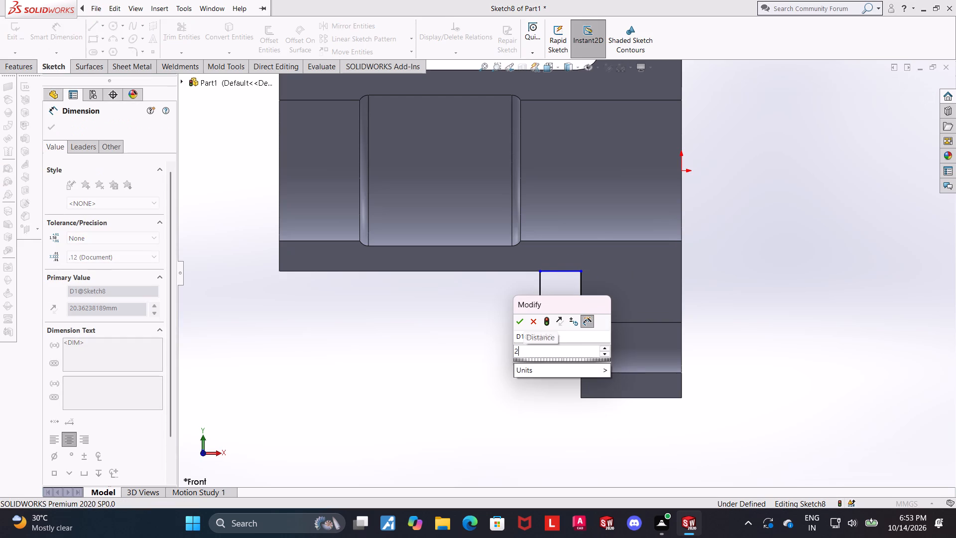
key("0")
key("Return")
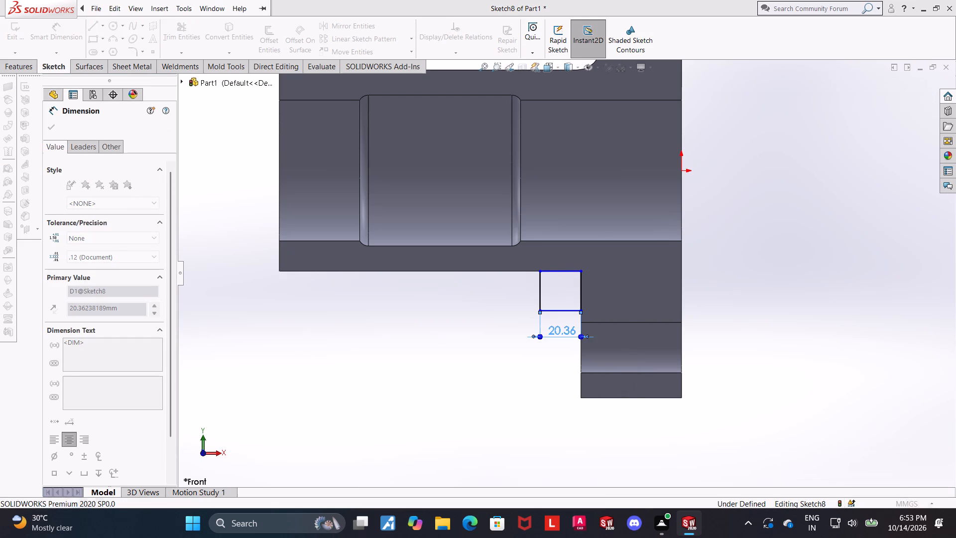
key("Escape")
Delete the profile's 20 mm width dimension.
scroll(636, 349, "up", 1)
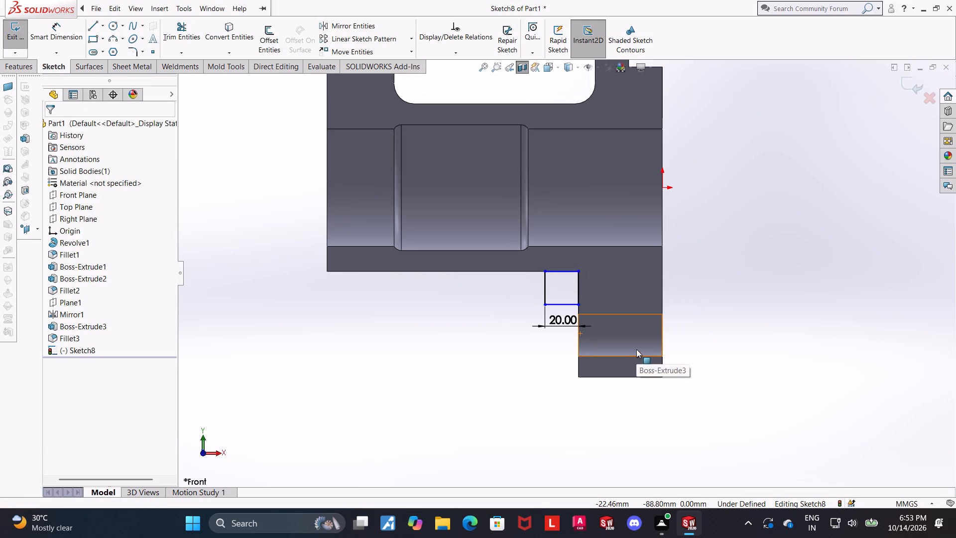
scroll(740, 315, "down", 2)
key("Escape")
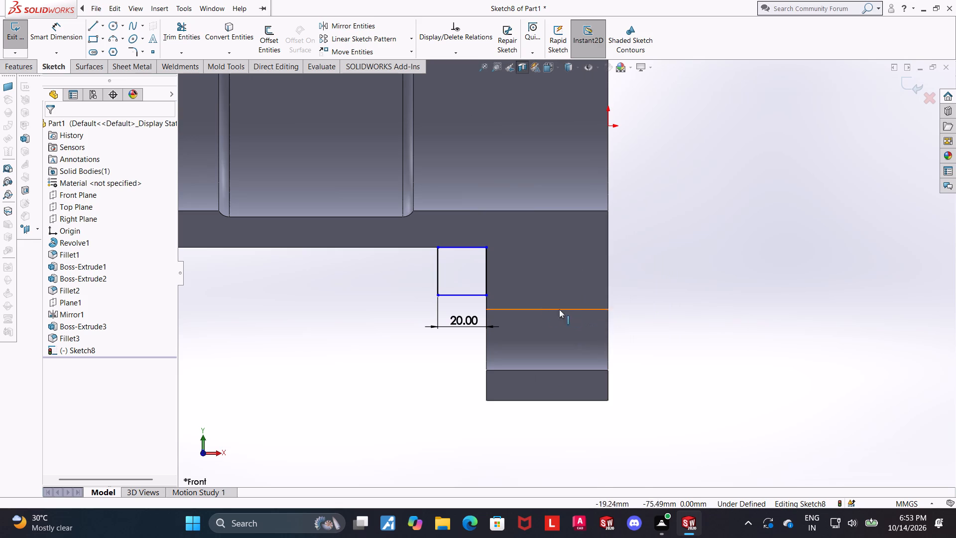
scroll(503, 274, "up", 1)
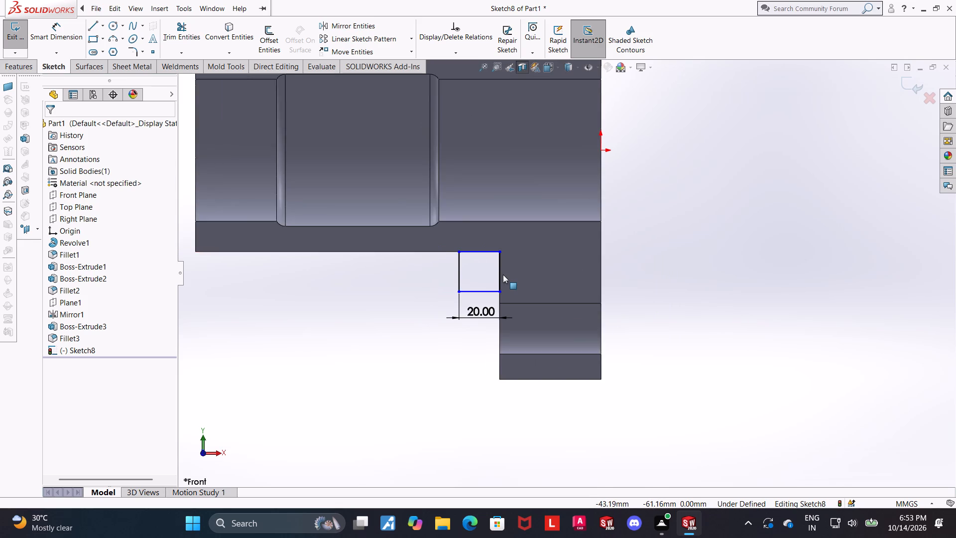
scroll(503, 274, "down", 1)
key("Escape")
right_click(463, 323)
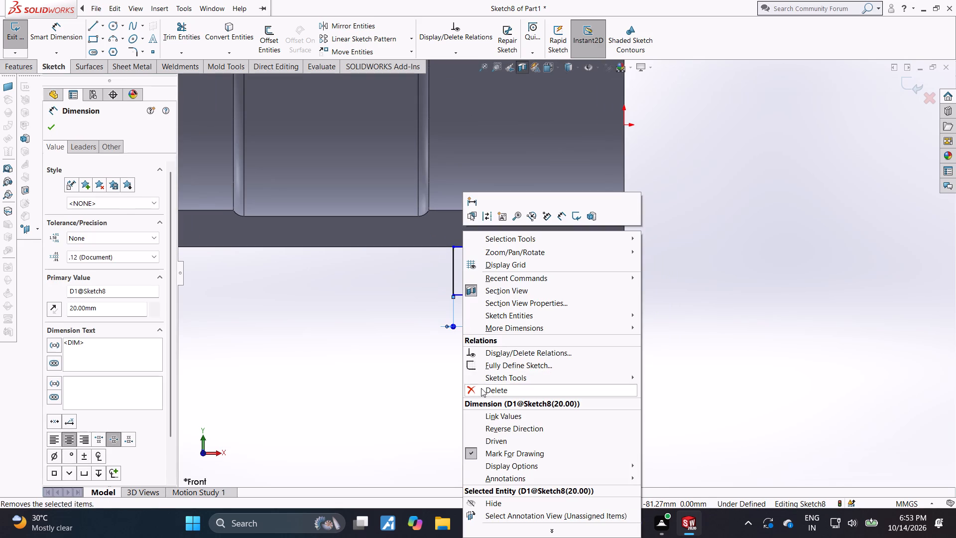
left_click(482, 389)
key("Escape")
Dimension the horizontal distance from the profile's outer vertical line to the origin and set it to 80 mm.
left_click(60, 40)
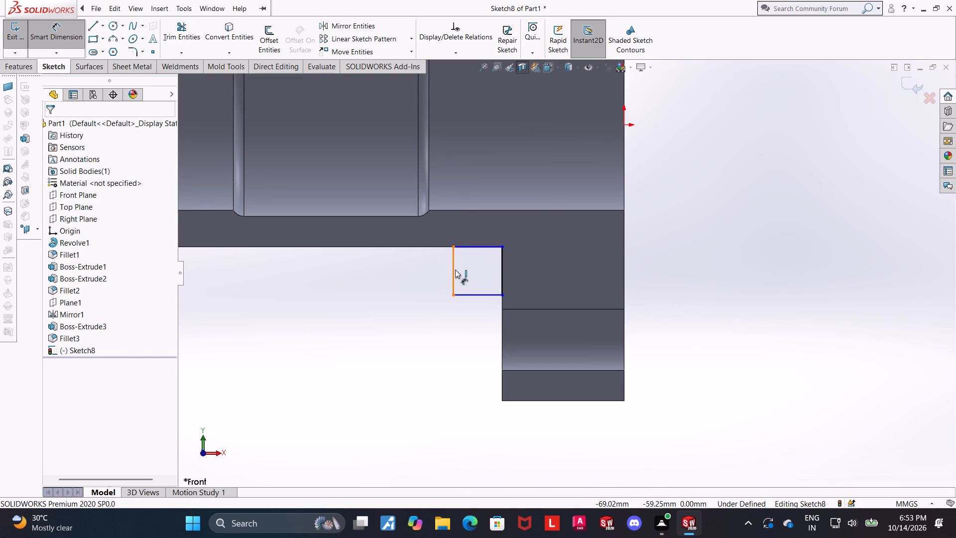
left_click(453, 269)
left_click(622, 123)
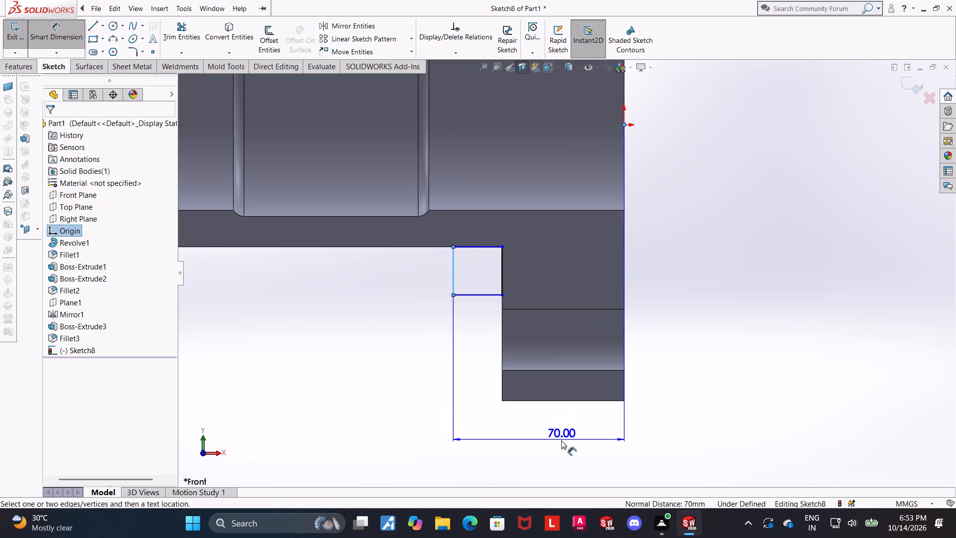
left_click(561, 440)
type("60+20")
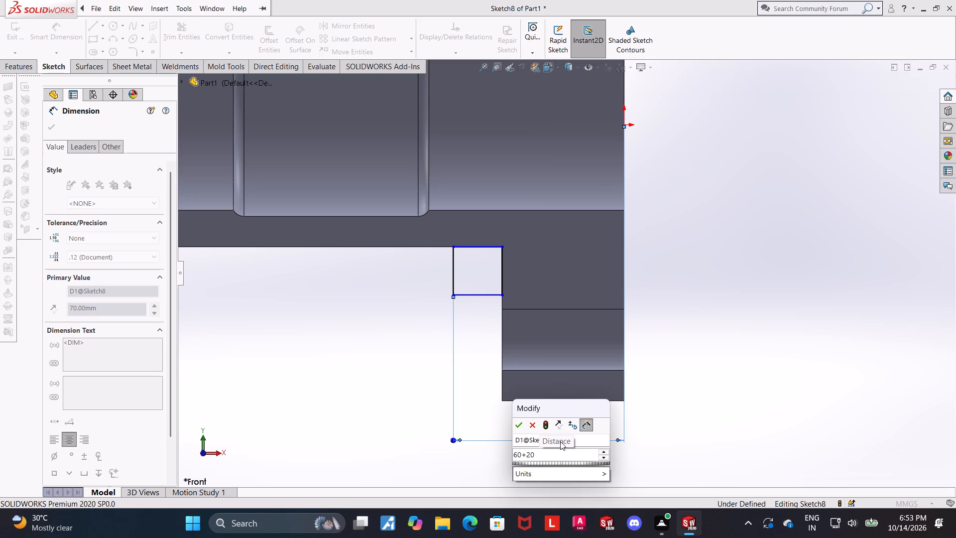
key("Return")
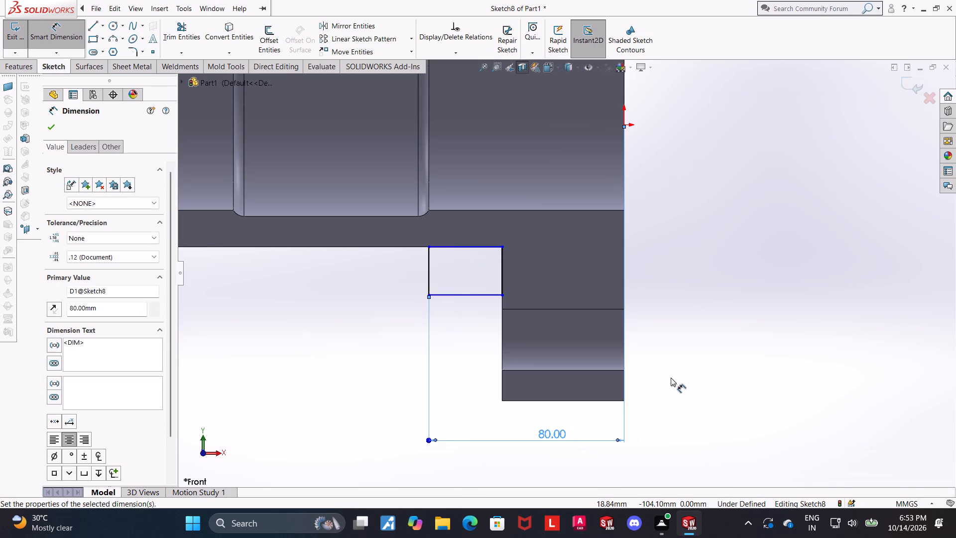
scroll(672, 368, "up", 1)
scroll(616, 303, "down", 1)
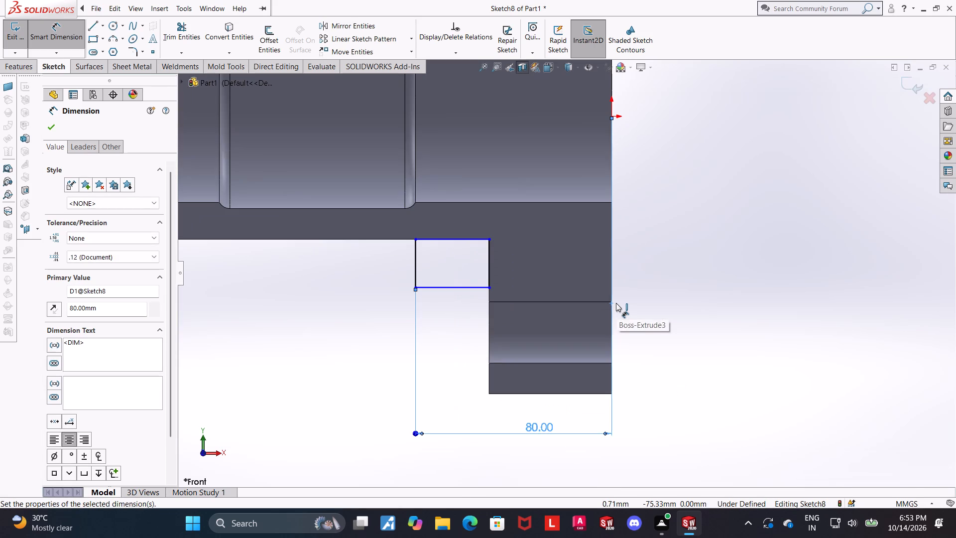
scroll(593, 441, "up", 1)
left_click(689, 401)
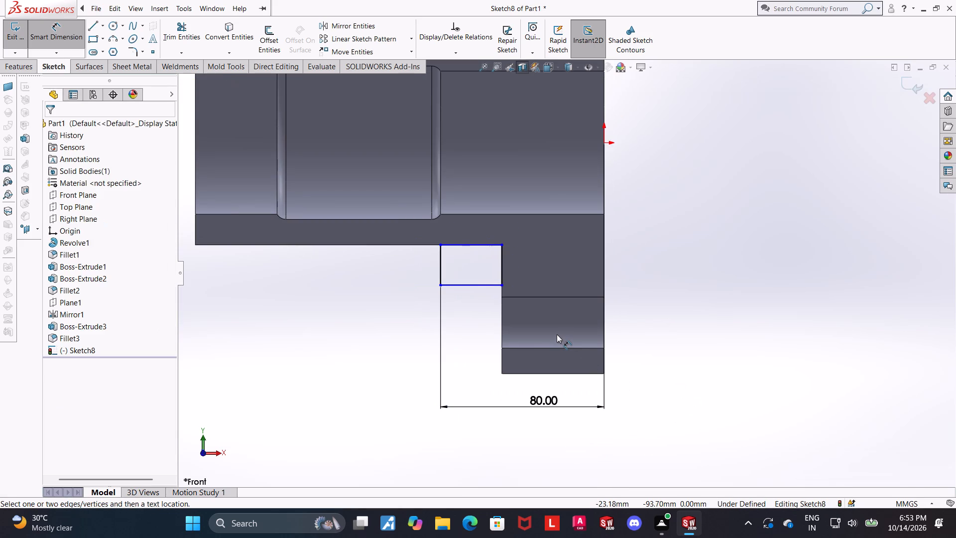
Dimension the vertical distance from the profile's lower line to the origin and set it to 63 mm.
scroll(557, 334, "down", 2)
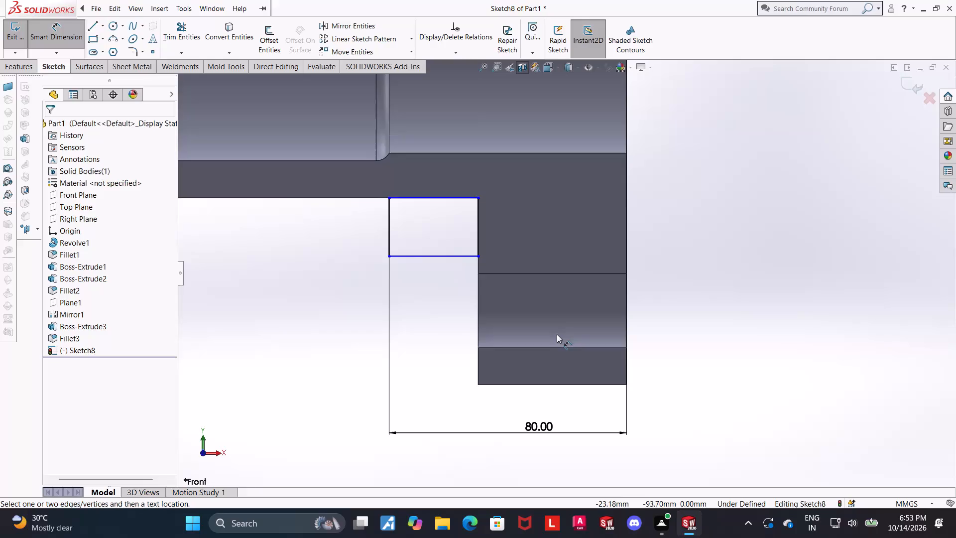
left_click(801, 212)
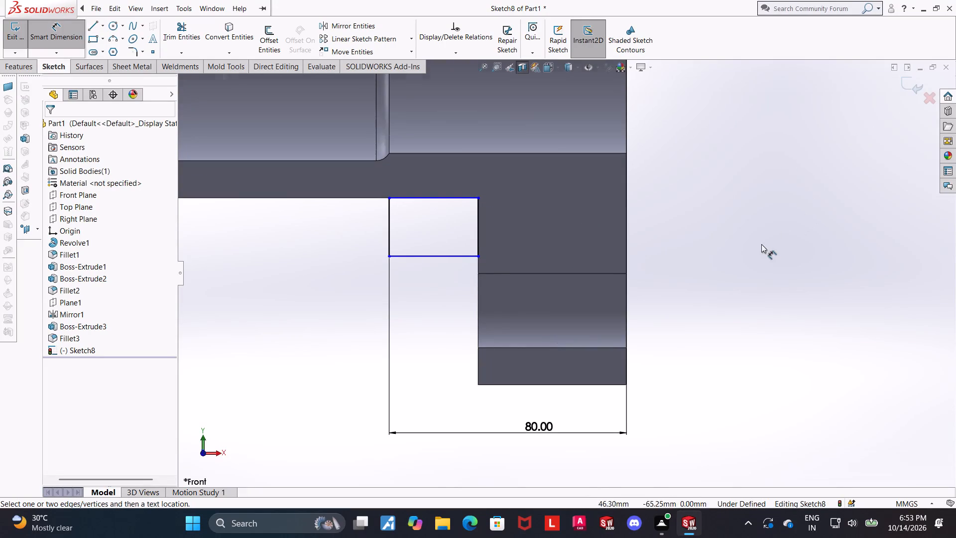
scroll(762, 244, "up", 1)
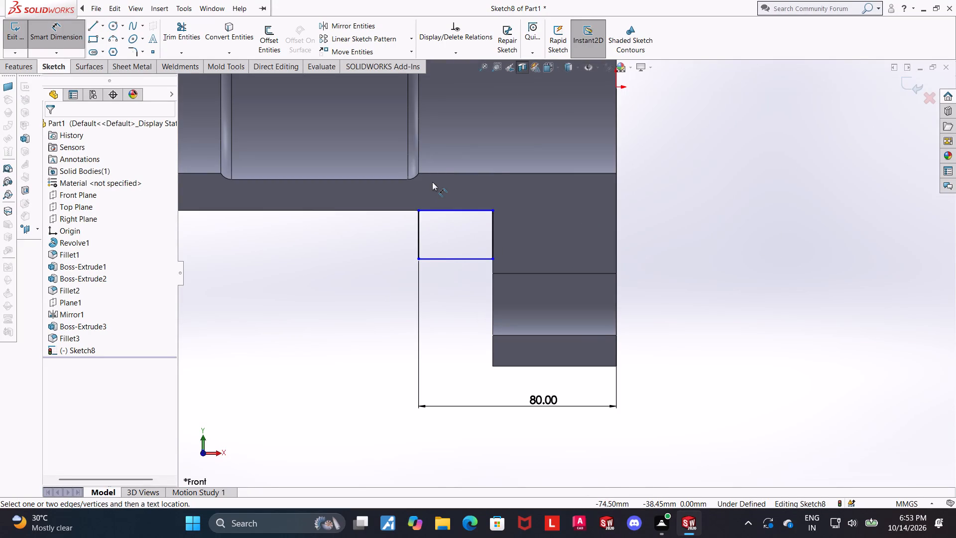
scroll(432, 182, "down", 1)
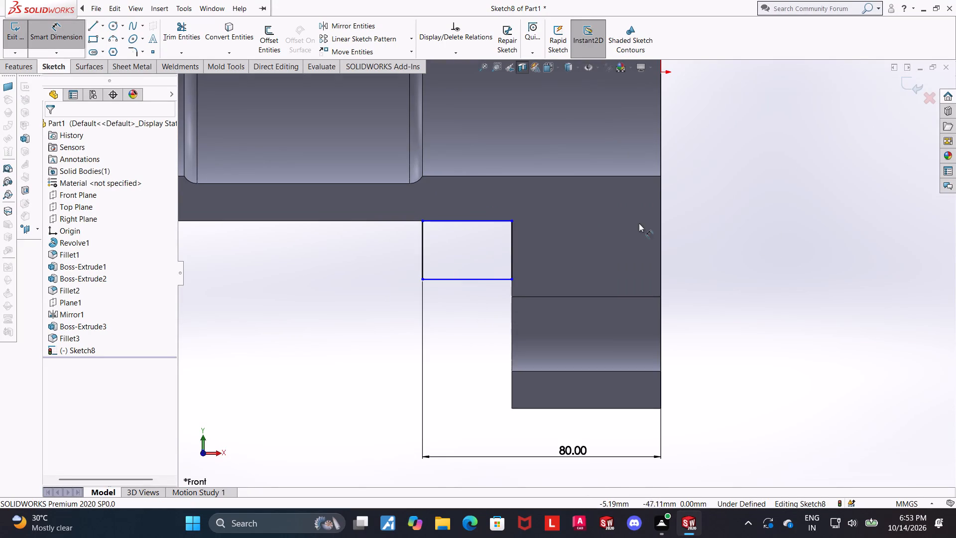
left_click(488, 281)
scroll(519, 260, "up", 3)
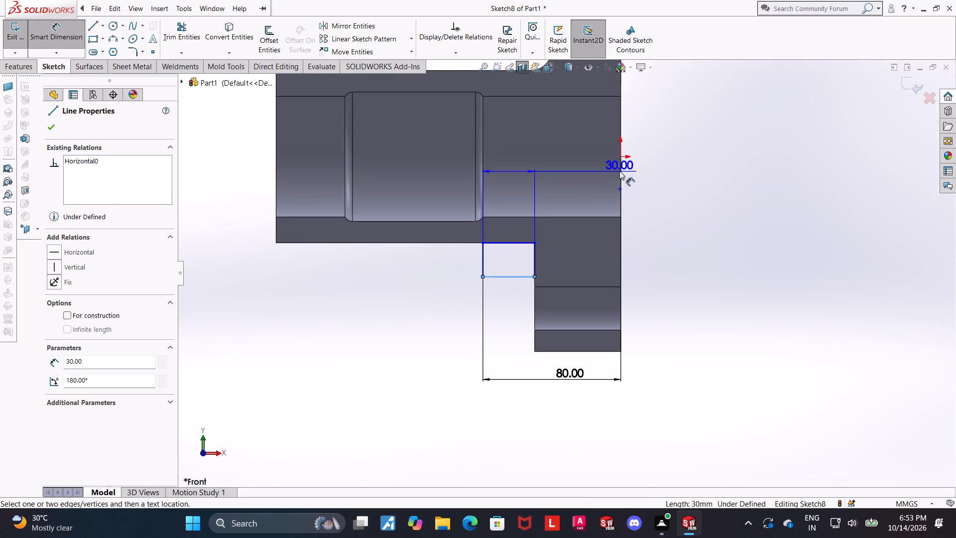
left_click(619, 158)
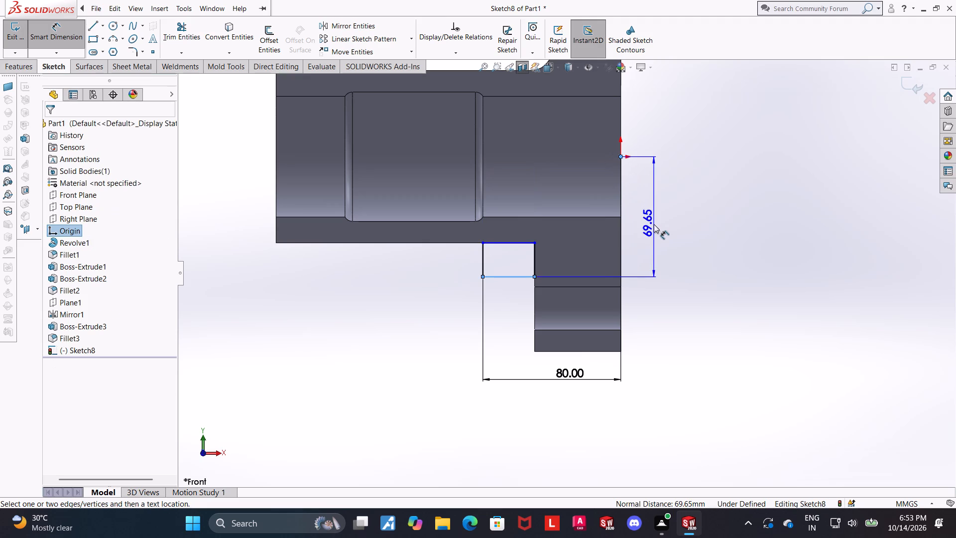
scroll(654, 225, "up", 1)
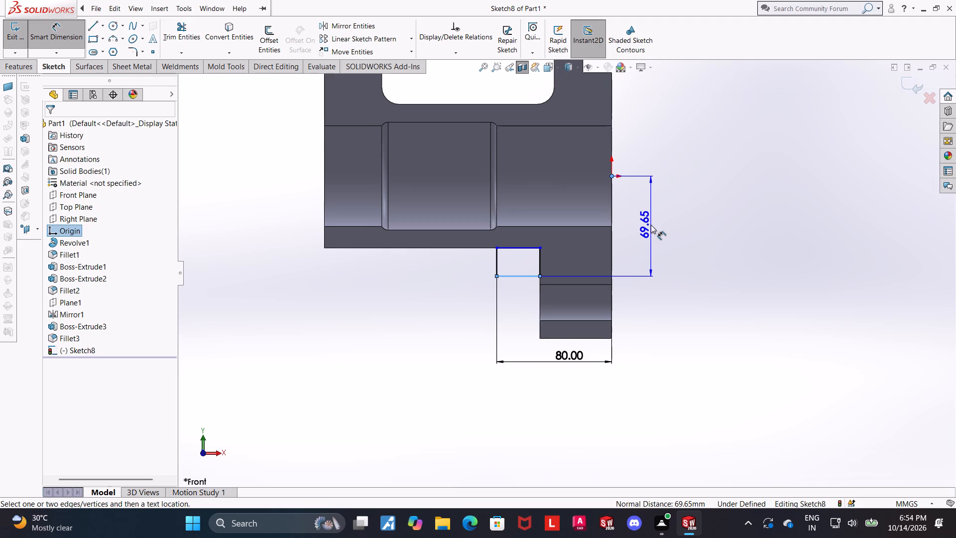
left_click(651, 225)
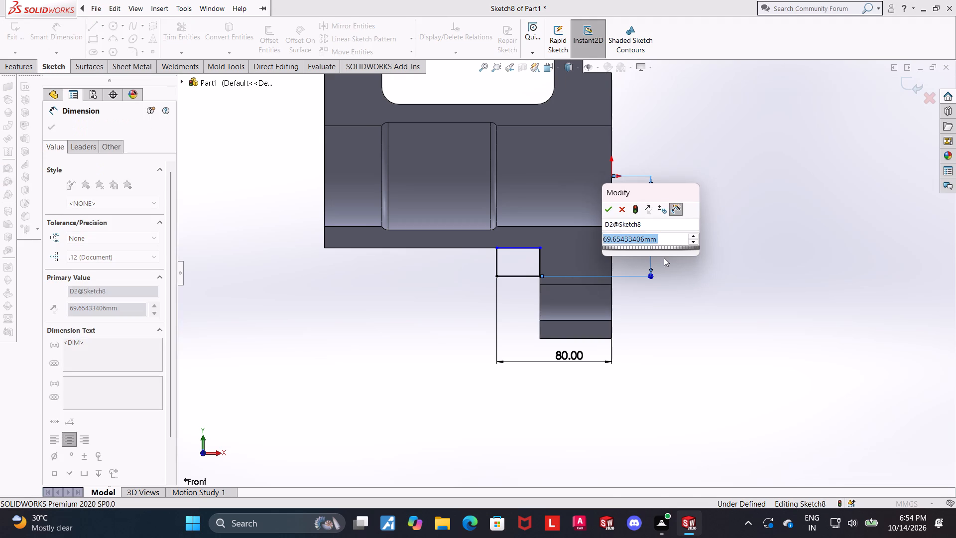
scroll(701, 285, "up", 1)
scroll(709, 252, "down", 1)
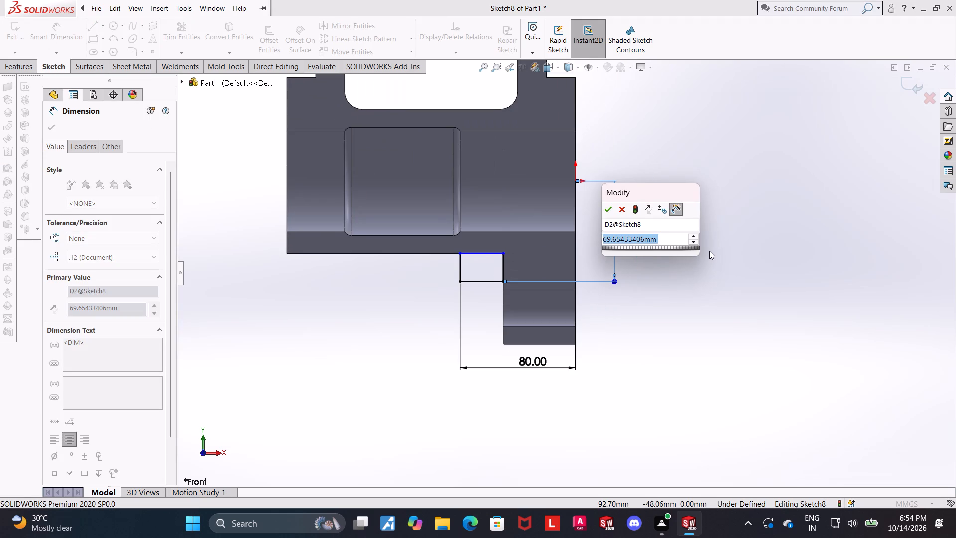
type("63")
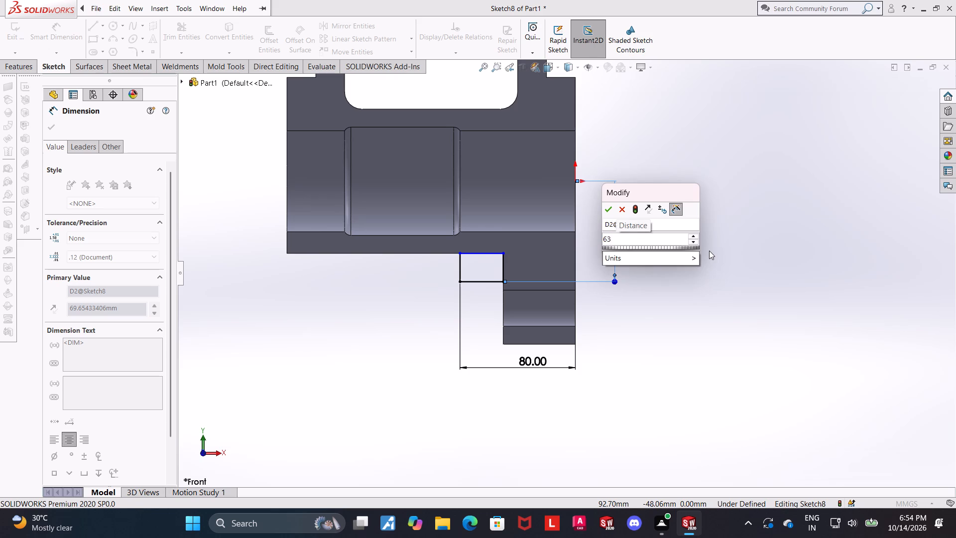
key("Return")
scroll(542, 243, "down", 3)
key("Escape")
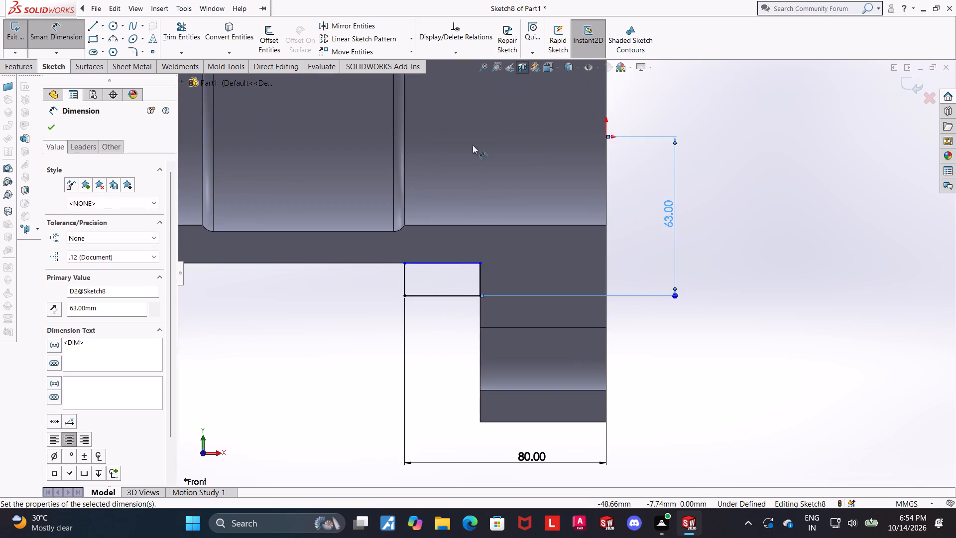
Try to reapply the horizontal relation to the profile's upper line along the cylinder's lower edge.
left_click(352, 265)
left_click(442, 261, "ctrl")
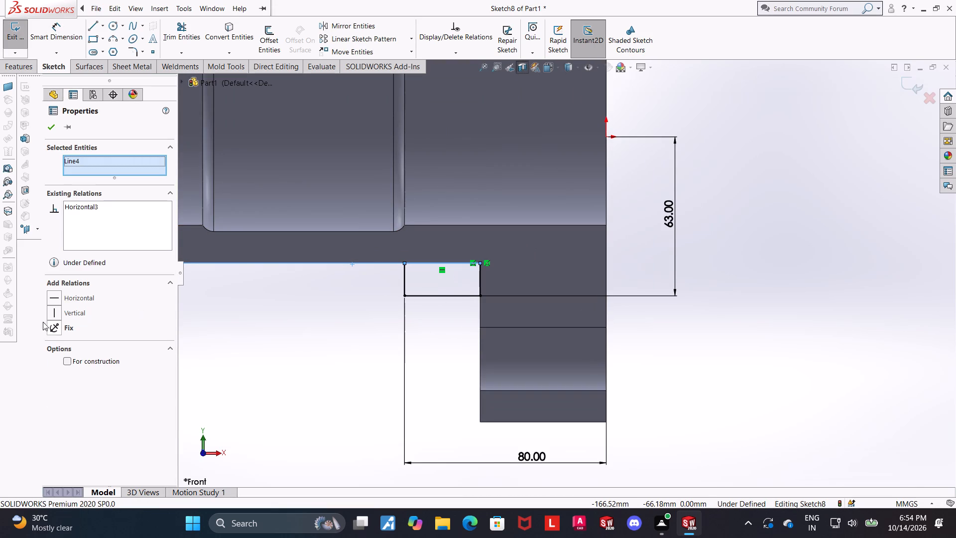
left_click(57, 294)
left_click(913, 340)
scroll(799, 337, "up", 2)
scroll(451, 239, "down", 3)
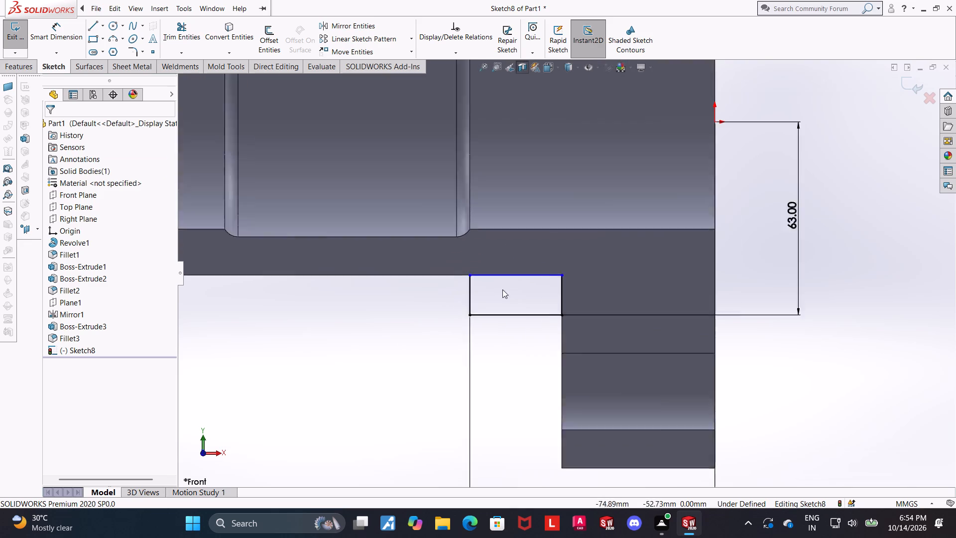
Add a relation between the upper and lower corner points of the rectangular profile's outer vertical side.
scroll(502, 289, "down", 1)
scroll(568, 289, "down", 3)
key("Escape")
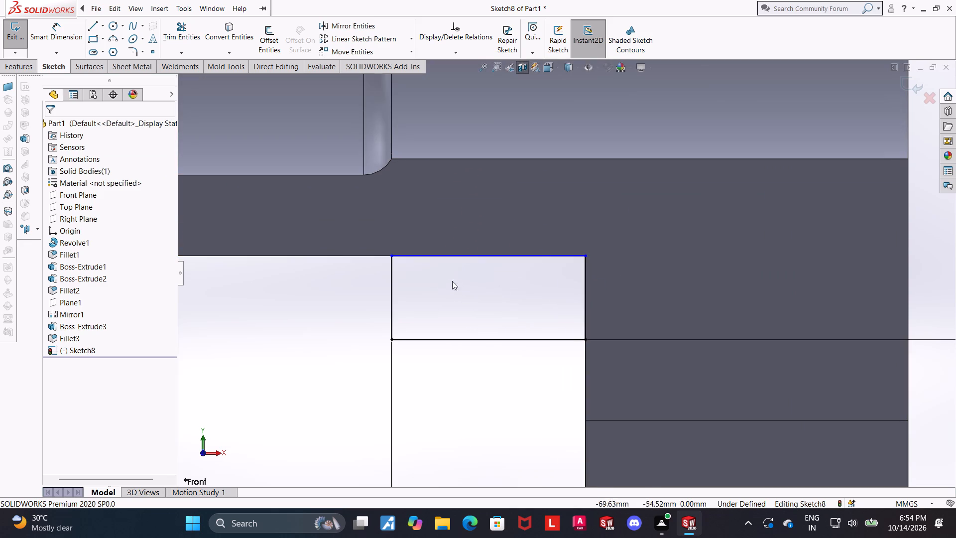
left_click(389, 256)
left_click(390, 339, "ctrl")
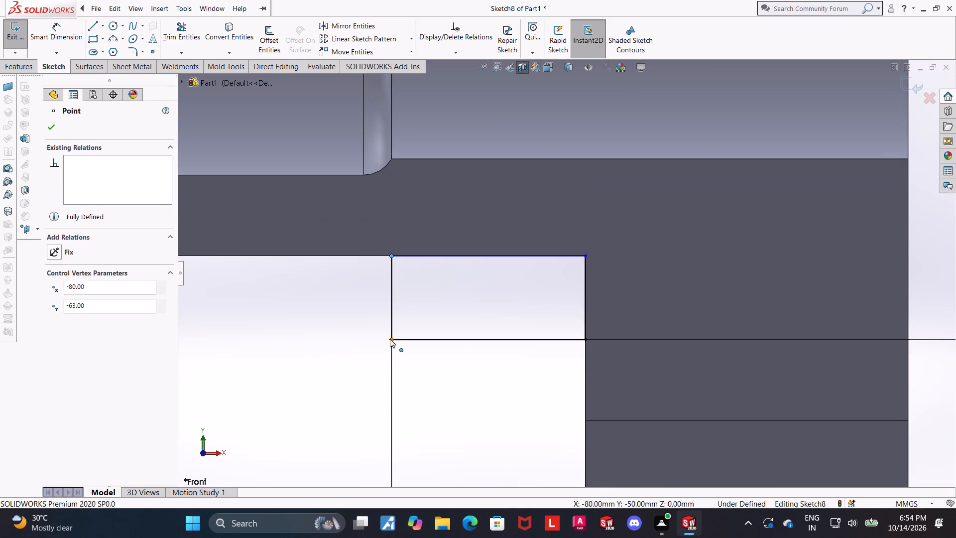
left_click(52, 320)
left_click(381, 364)
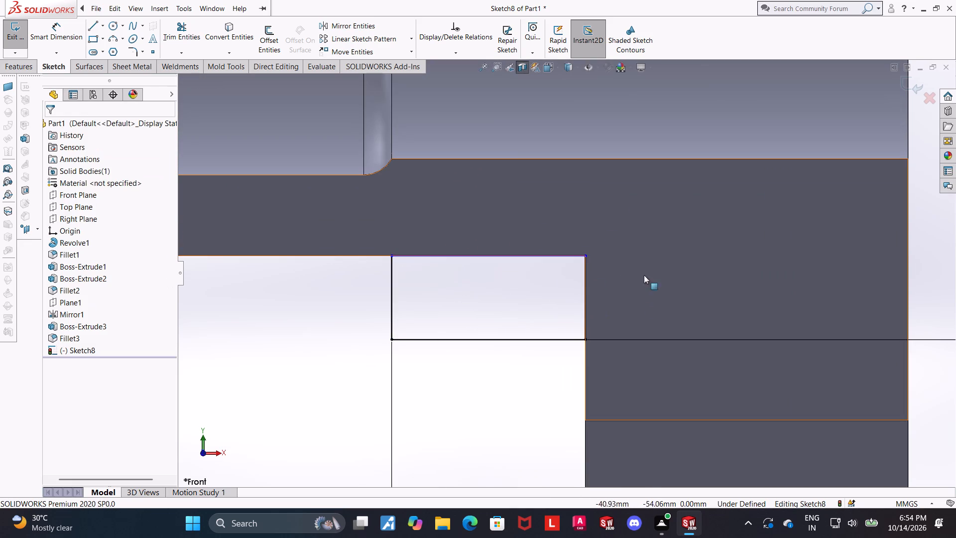
Add a relation between the upper and lower corner points of the profile's inner vertical side, along the lug.
left_click(586, 254)
left_click(584, 341, "ctrl")
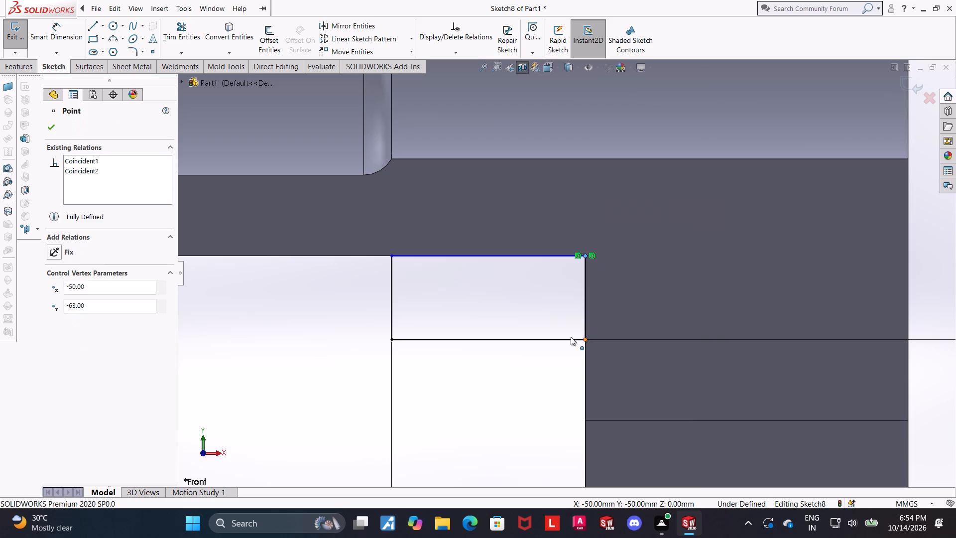
left_click(55, 317)
scroll(288, 345, "up", 2)
left_click(343, 332)
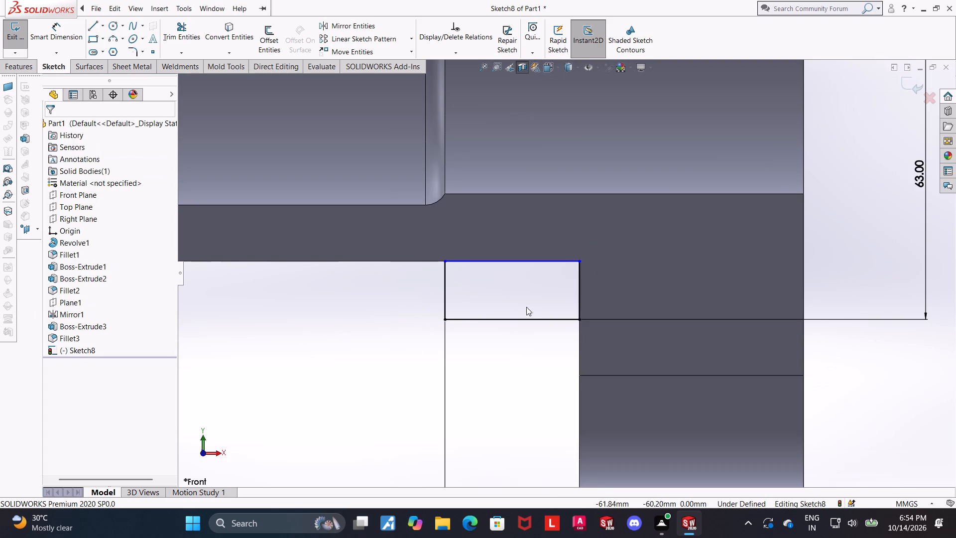
key("Escape")
key("Escape")
scroll(651, 257, "up", 2)
key("Escape")
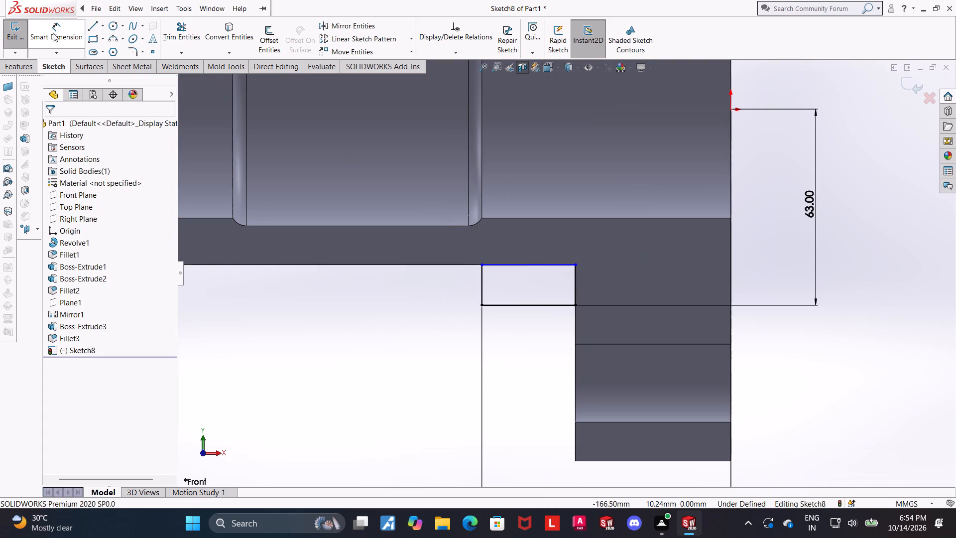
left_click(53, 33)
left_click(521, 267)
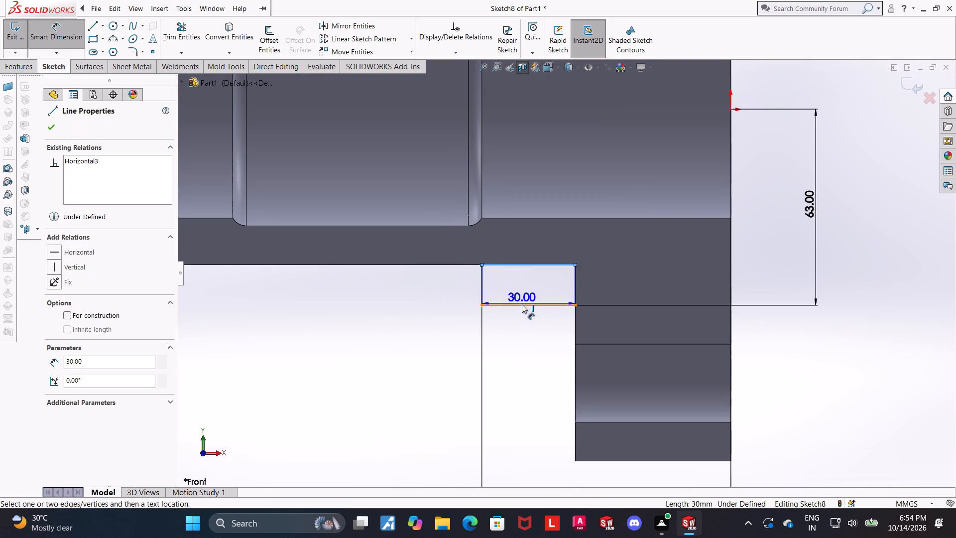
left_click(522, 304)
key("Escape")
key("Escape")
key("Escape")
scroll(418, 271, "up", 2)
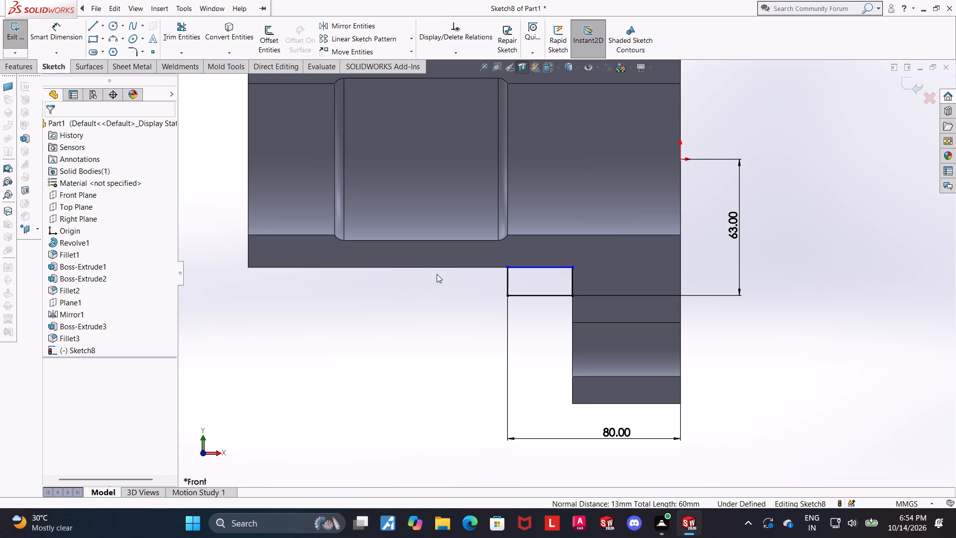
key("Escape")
Dimension the vertical distance from the profile's upper line to the origin.
left_click(57, 32)
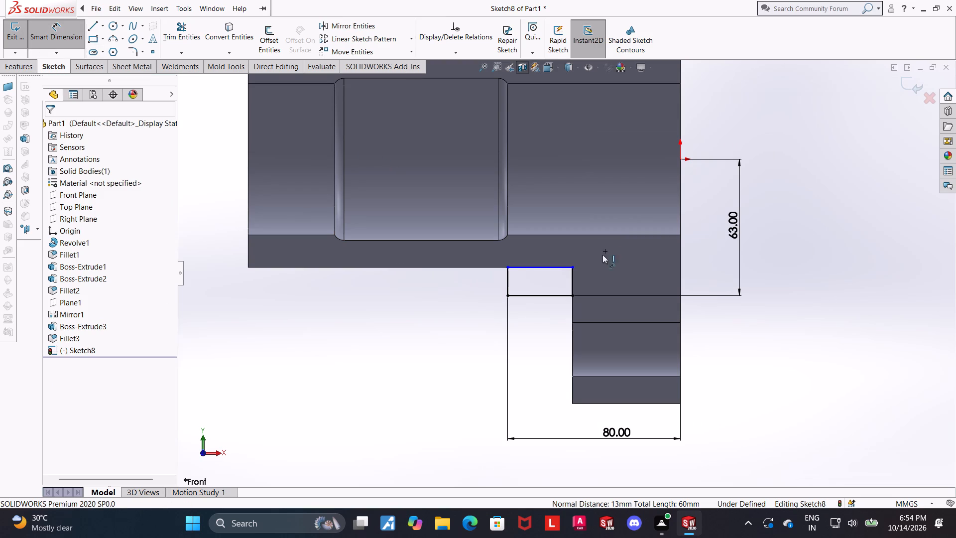
left_click(561, 269)
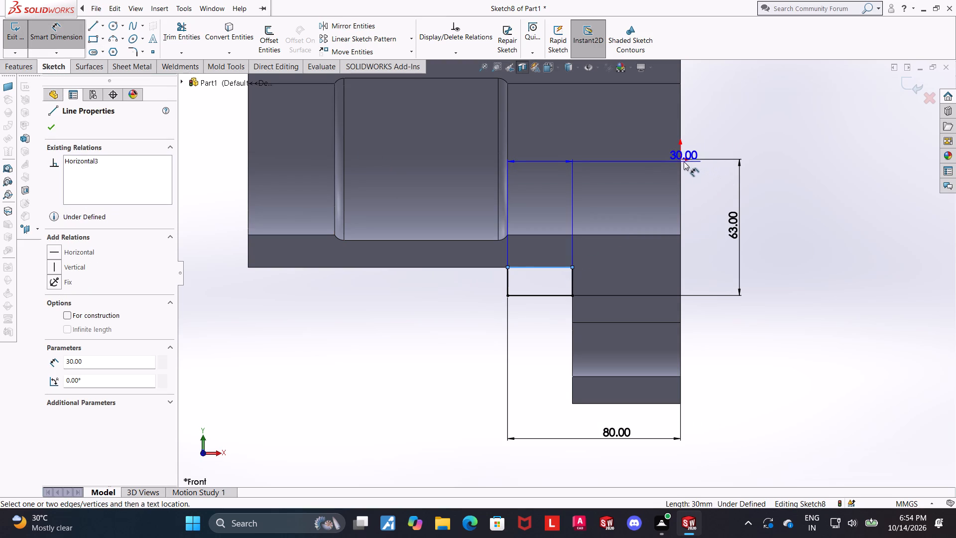
left_click(681, 161)
left_click(628, 197)
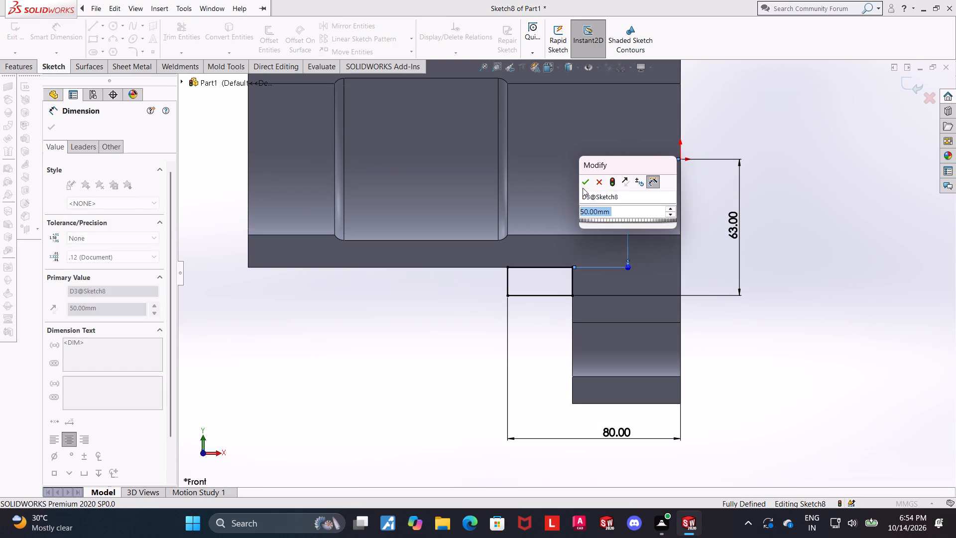
left_click(583, 187)
scroll(731, 289, "up", 1)
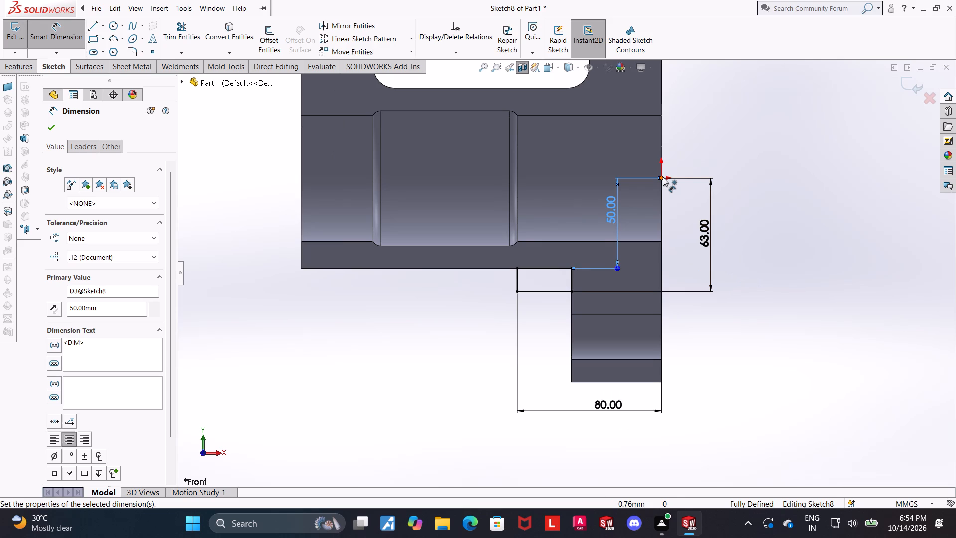
key("Escape")
key("Escape")
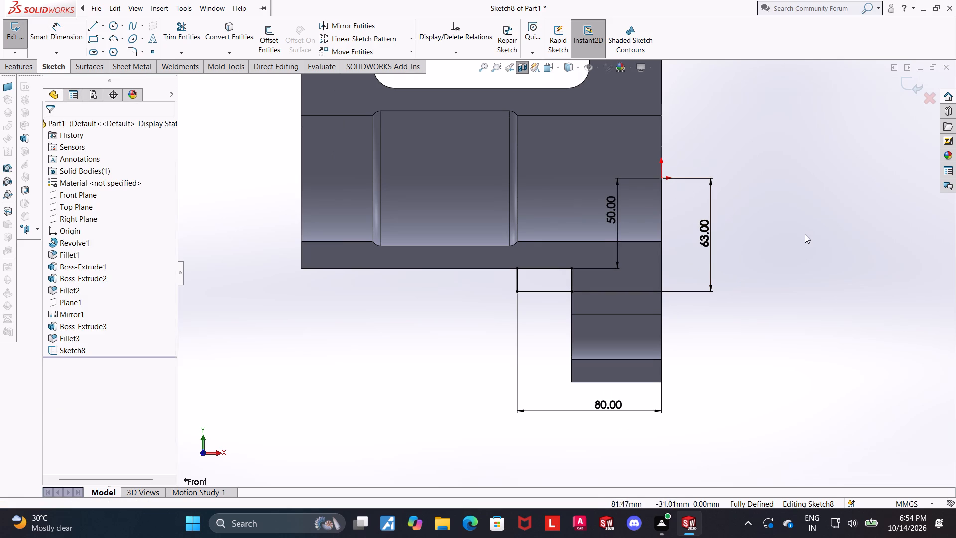
Finish editing the rectangular profile sketch.
scroll(804, 235, "up", 1)
scroll(700, 280, "down", 1)
scroll(538, 266, "down", 1)
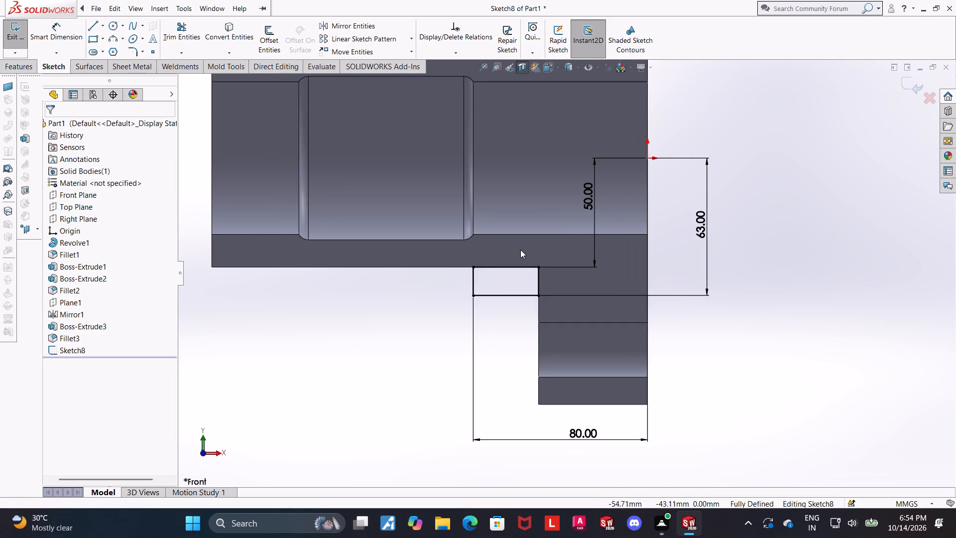
scroll(520, 250, "up", 1)
scroll(520, 242, "down", 1)
left_click(905, 84)
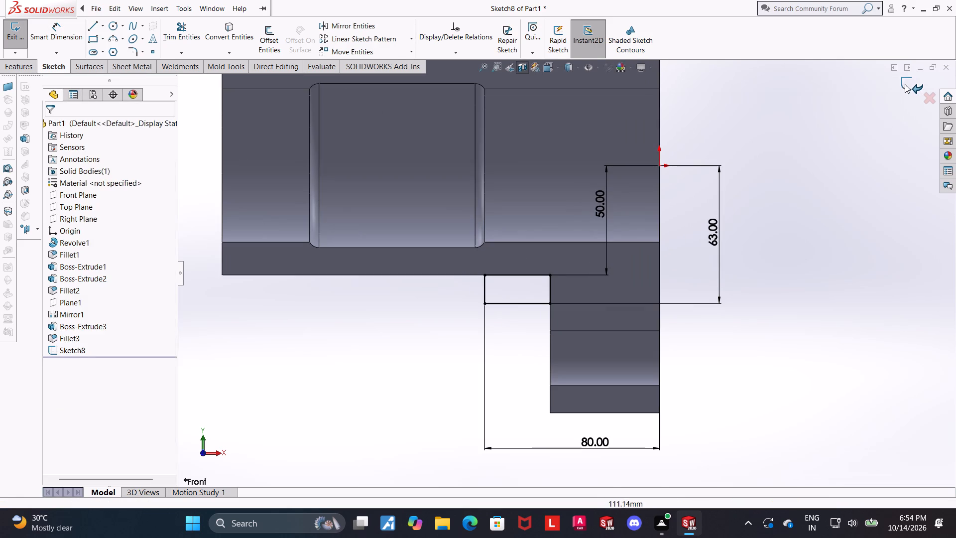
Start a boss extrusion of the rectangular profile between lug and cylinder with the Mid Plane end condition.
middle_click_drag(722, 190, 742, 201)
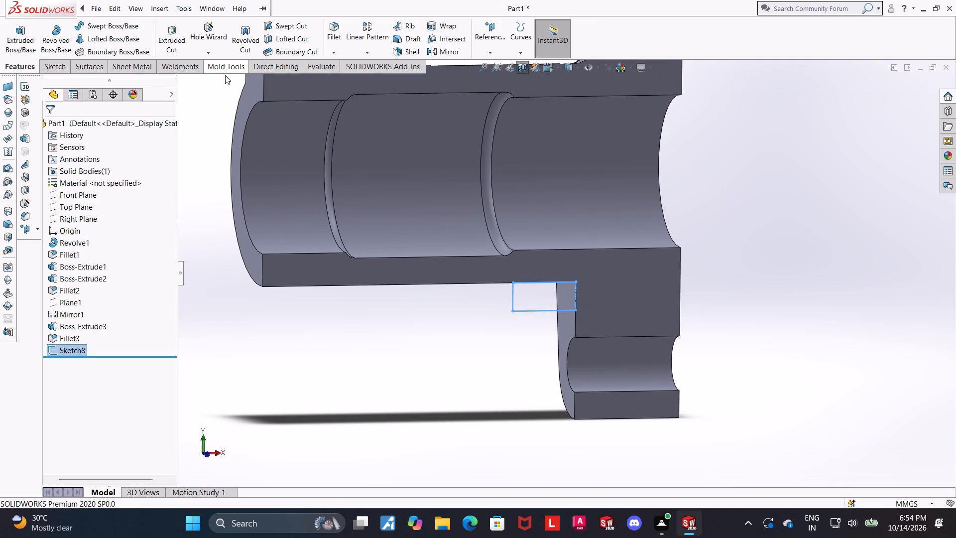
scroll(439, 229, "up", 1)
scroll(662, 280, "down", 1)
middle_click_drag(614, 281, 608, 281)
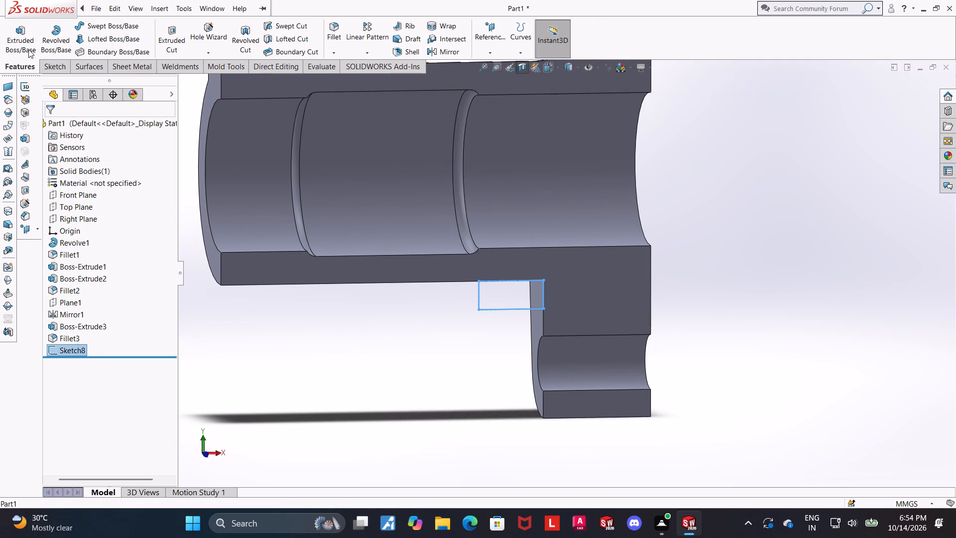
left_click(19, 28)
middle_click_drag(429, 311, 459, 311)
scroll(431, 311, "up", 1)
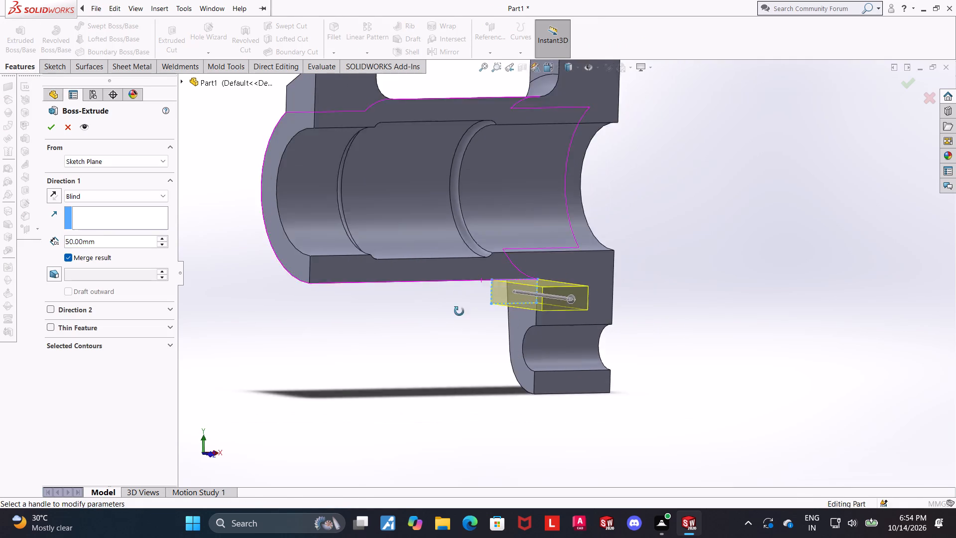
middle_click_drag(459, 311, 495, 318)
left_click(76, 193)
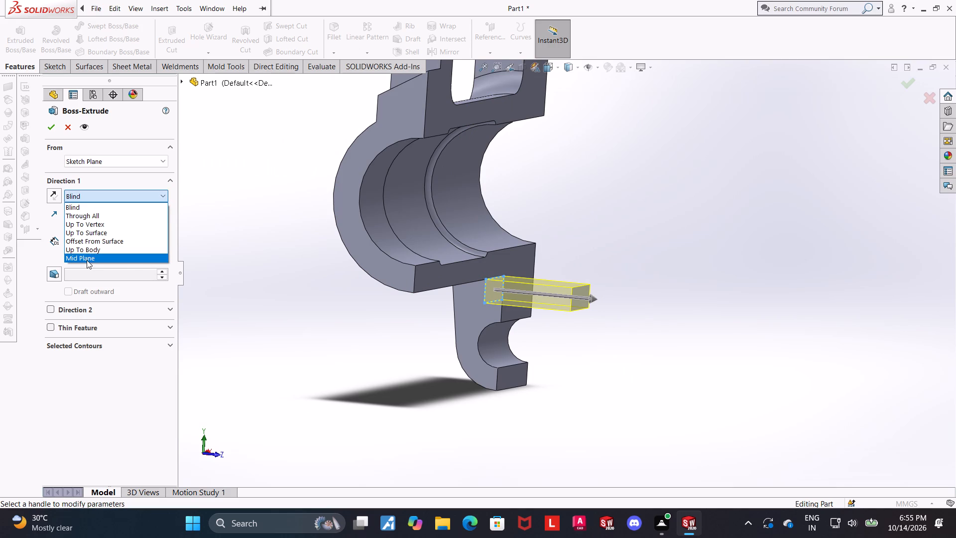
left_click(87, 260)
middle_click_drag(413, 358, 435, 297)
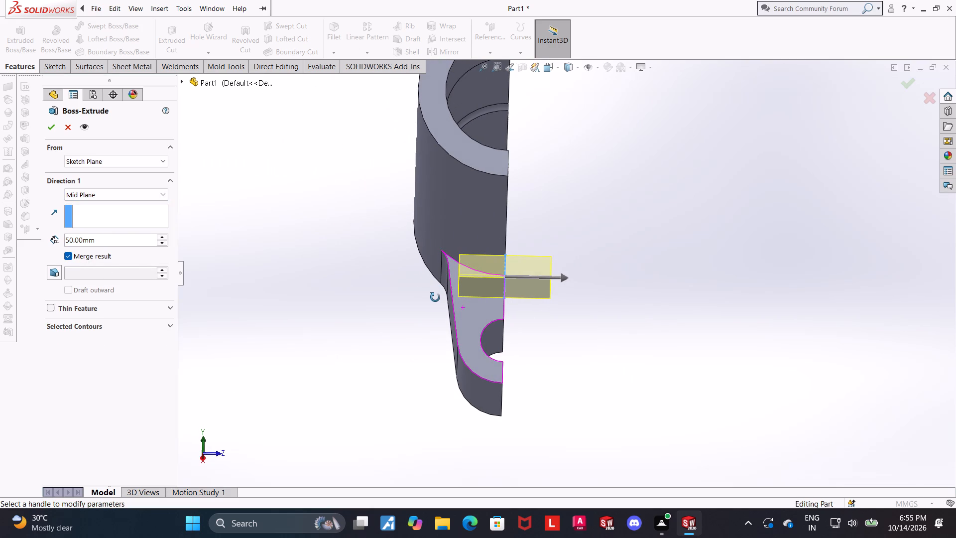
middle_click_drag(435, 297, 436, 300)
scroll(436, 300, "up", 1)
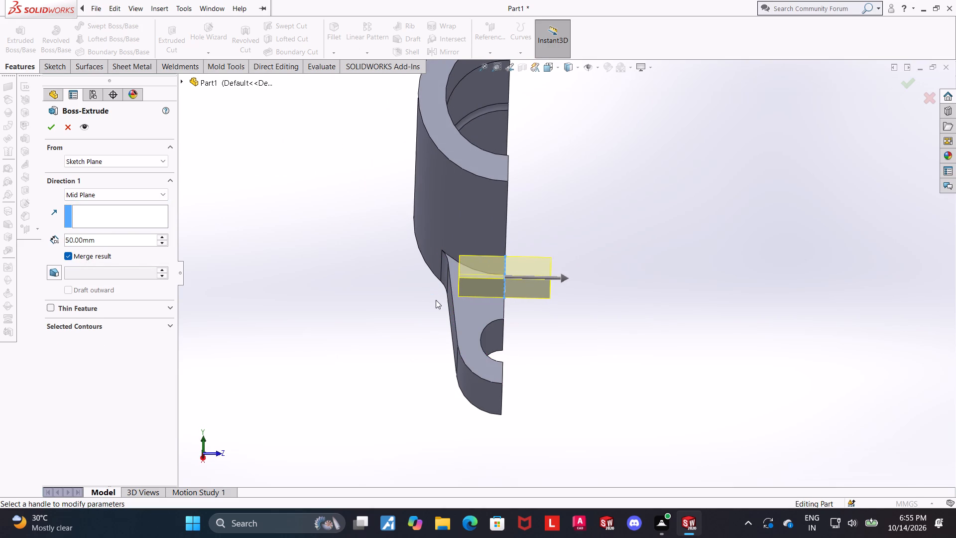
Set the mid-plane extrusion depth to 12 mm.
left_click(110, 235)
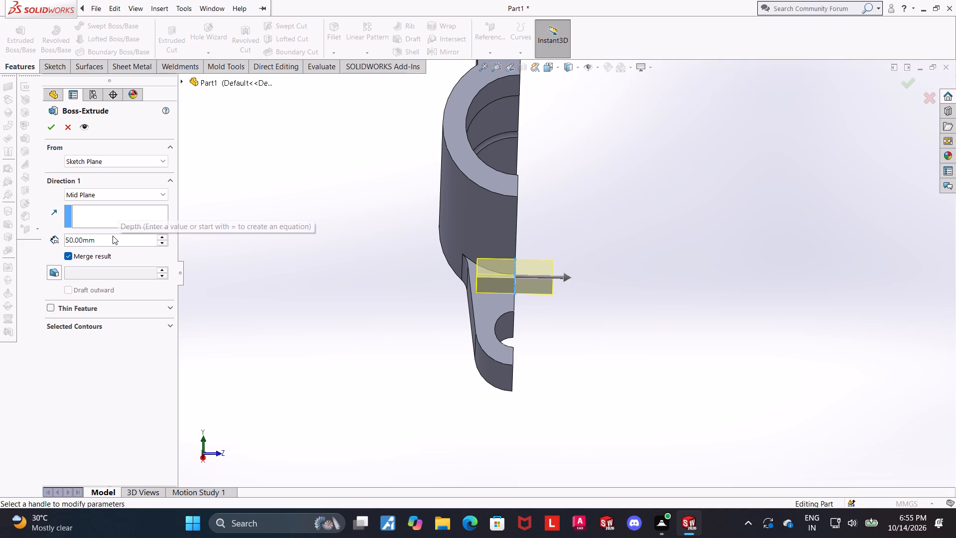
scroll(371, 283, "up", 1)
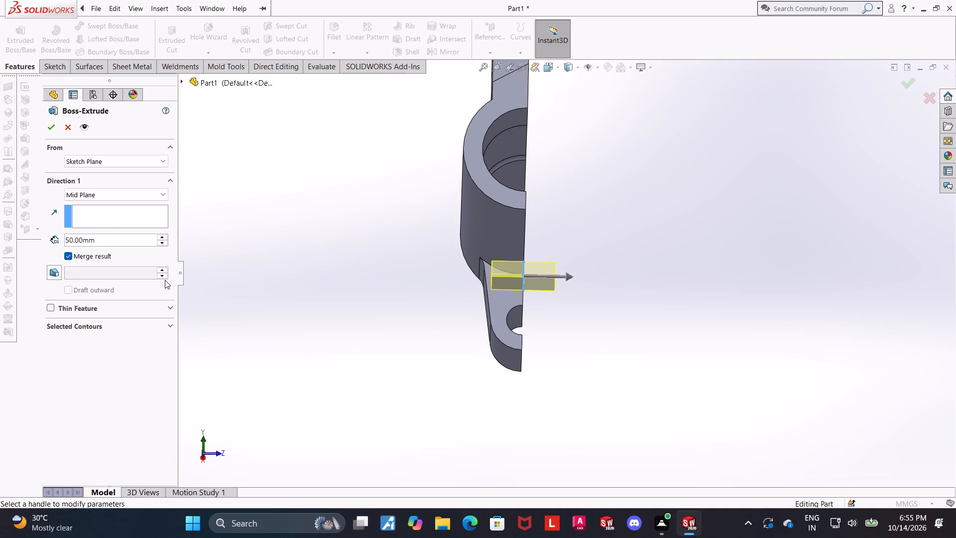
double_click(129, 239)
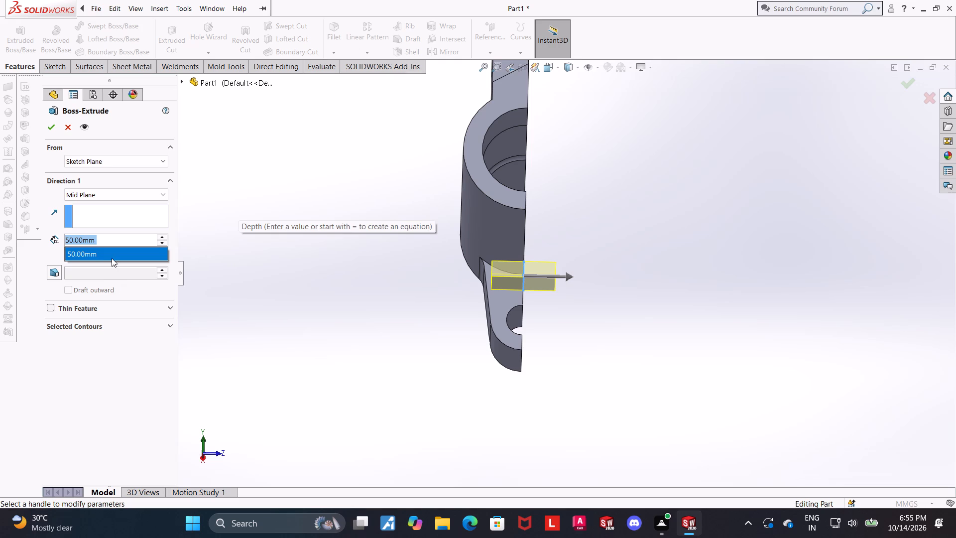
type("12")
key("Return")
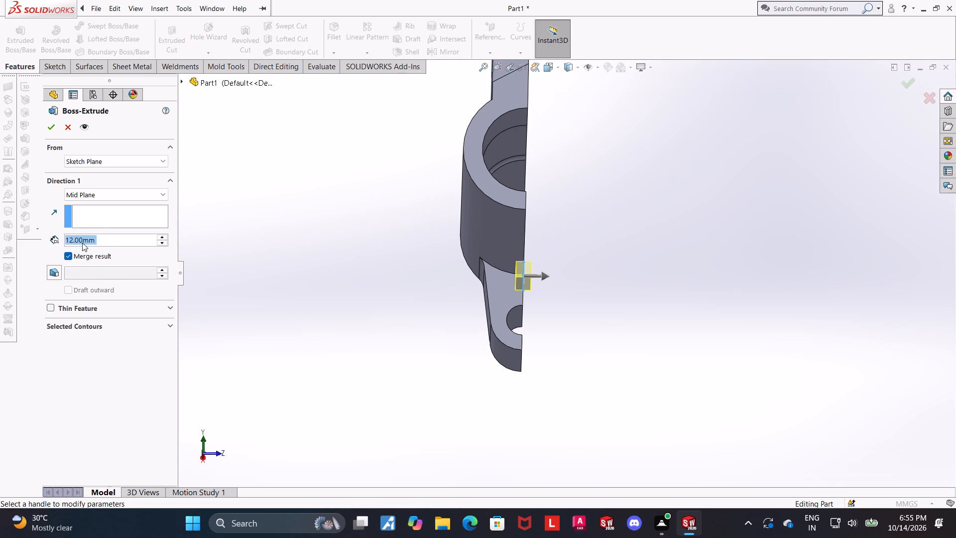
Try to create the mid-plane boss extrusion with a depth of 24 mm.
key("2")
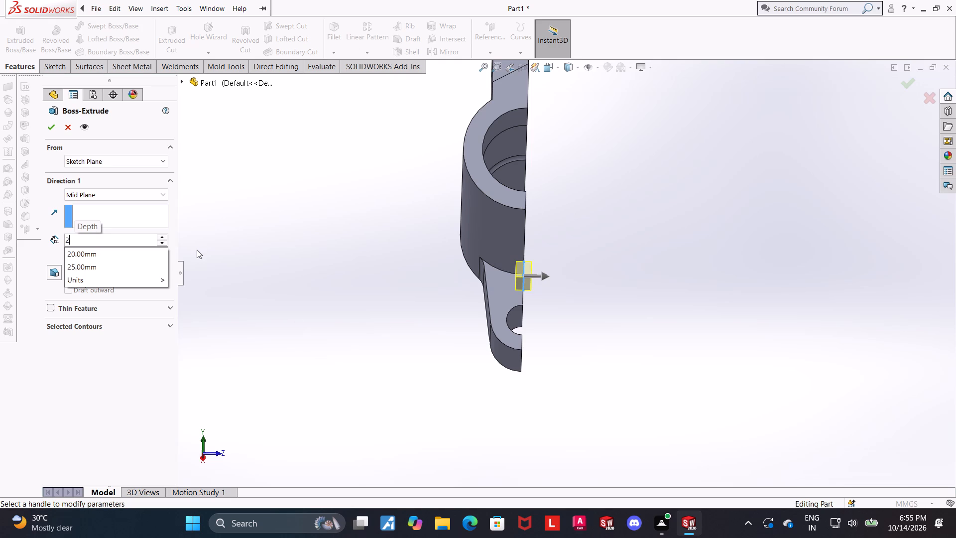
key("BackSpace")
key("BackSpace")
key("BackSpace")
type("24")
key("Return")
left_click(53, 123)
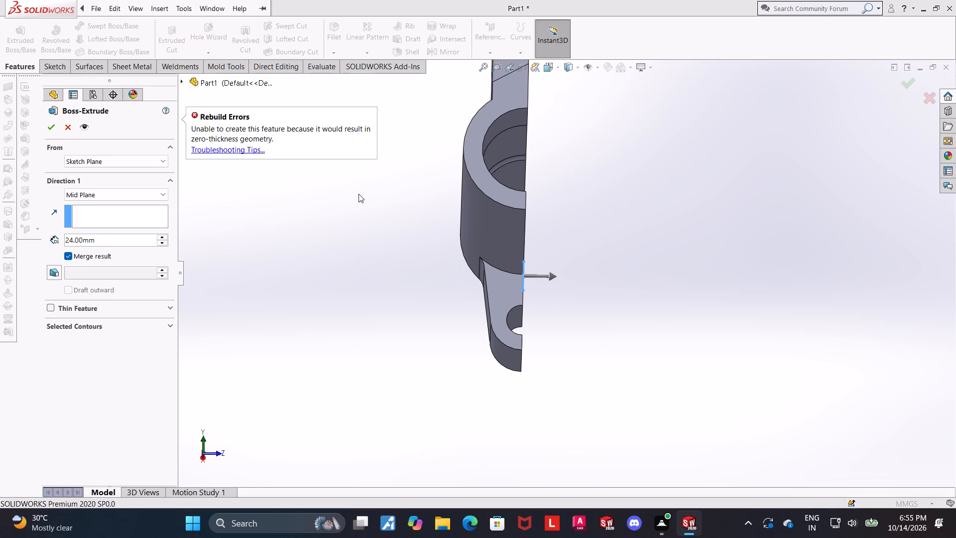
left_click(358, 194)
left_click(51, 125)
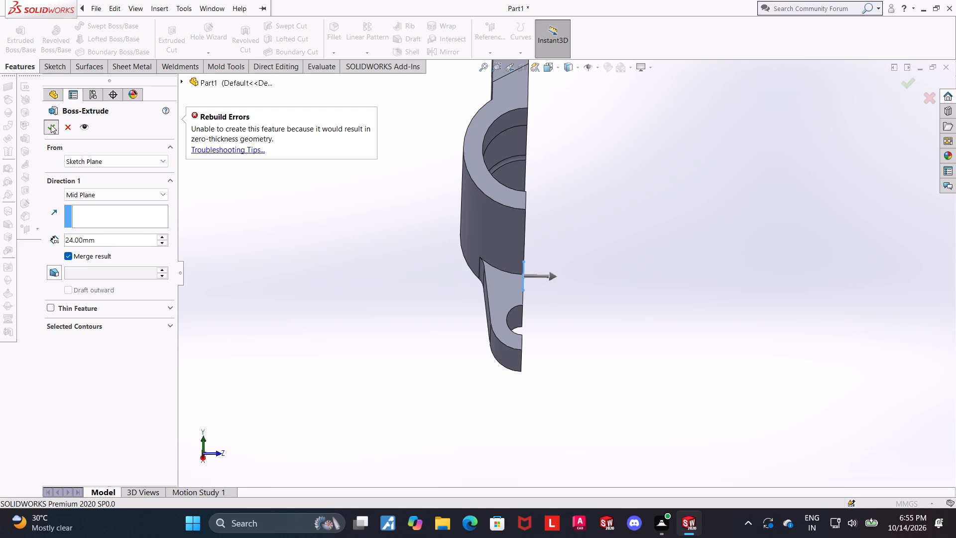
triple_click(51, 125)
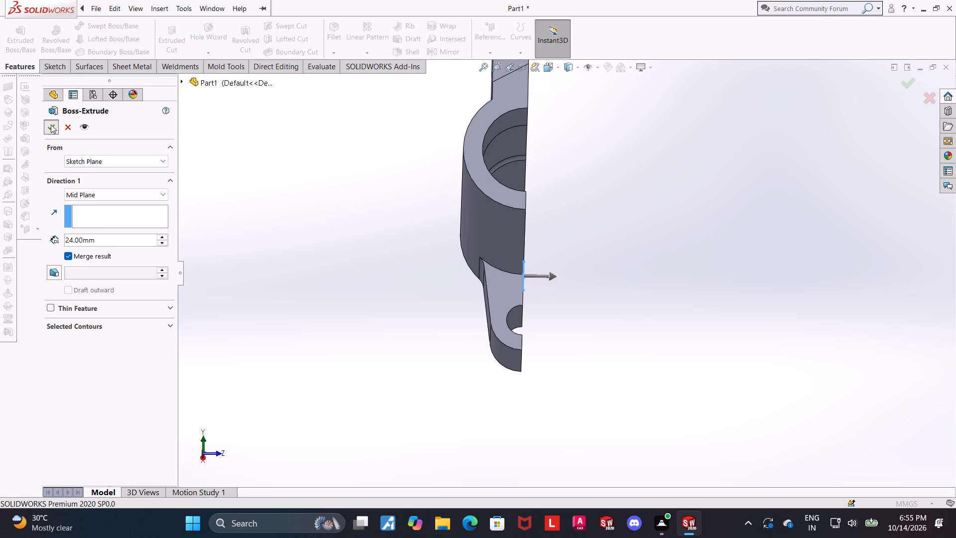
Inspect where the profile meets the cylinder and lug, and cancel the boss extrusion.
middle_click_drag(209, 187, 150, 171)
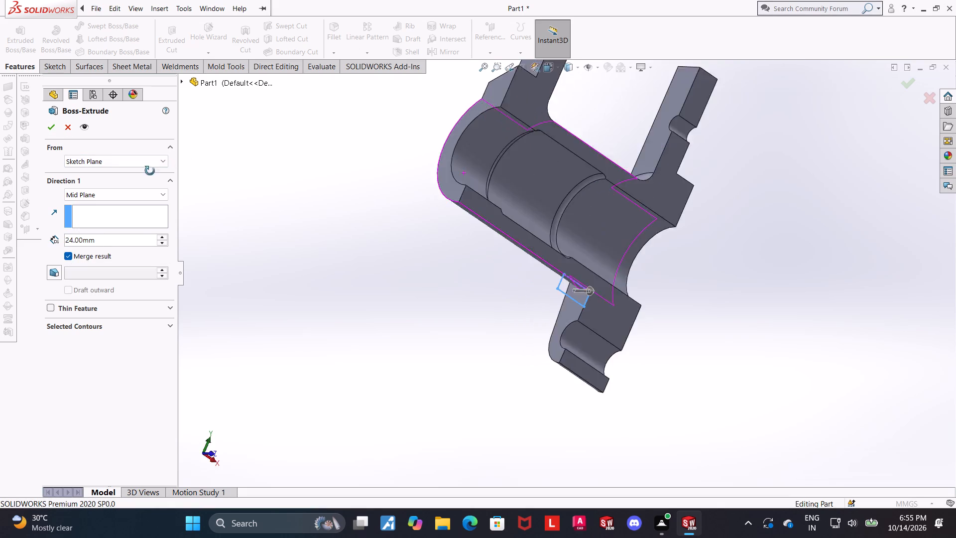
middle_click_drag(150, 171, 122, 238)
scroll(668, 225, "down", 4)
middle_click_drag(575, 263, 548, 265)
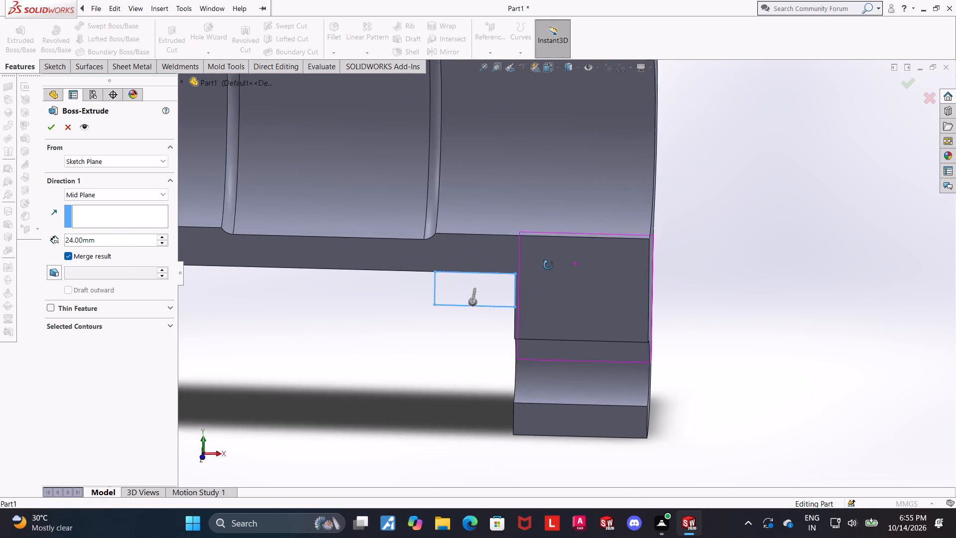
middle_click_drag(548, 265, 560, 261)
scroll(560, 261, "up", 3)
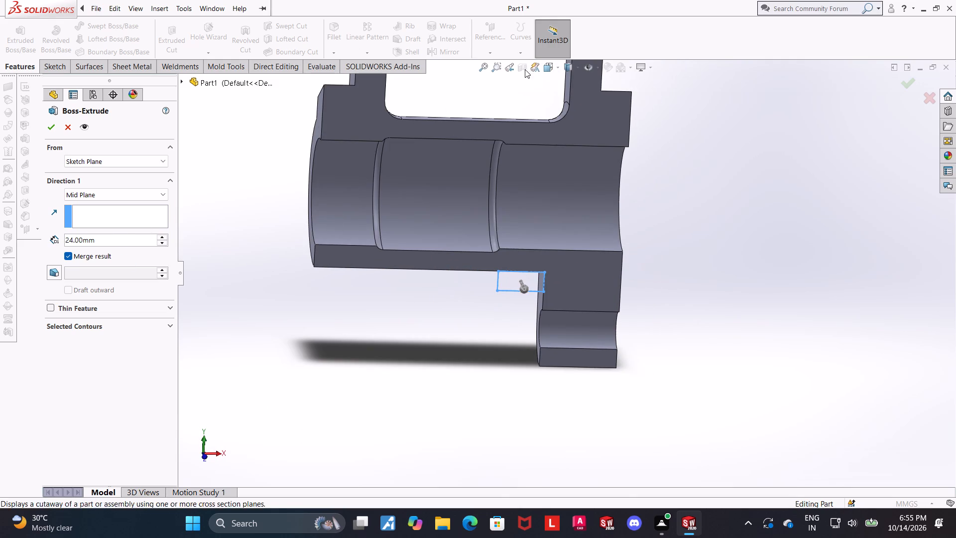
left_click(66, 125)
Turn off the section view and examine the profile's position beneath the full cylinder next to the lug.
left_click(520, 66)
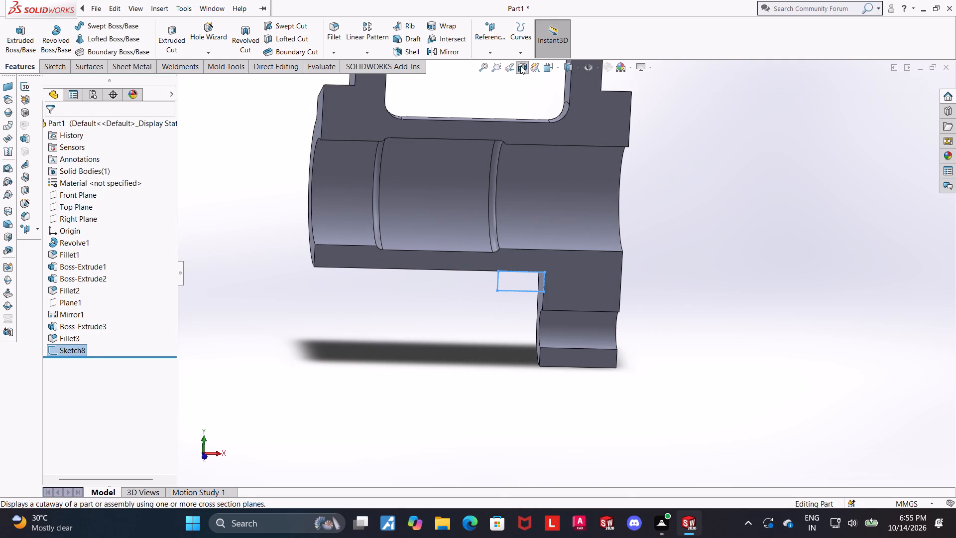
middle_click_drag(480, 281, 503, 267)
middle_click_drag(505, 281, 499, 212)
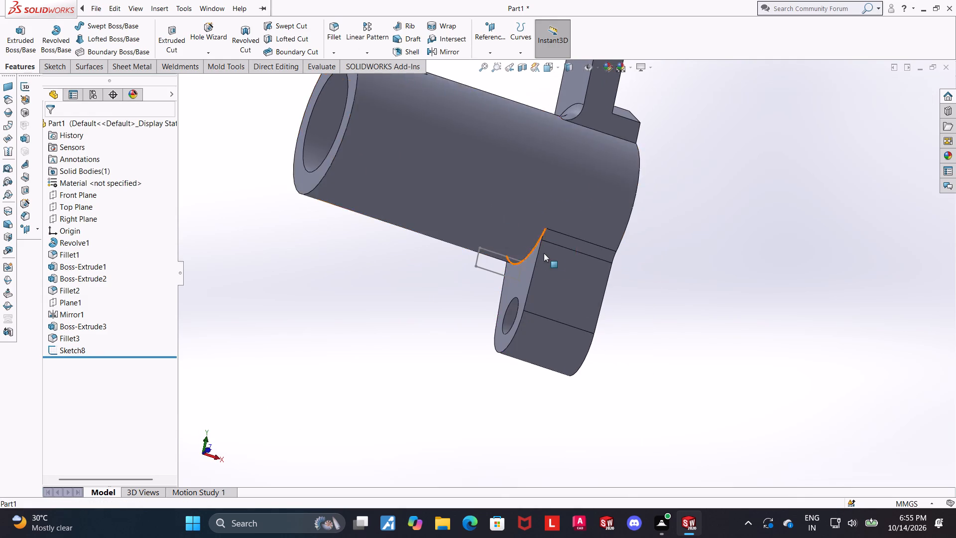
scroll(549, 254, "up", 1)
middle_click_drag(554, 259, 525, 296)
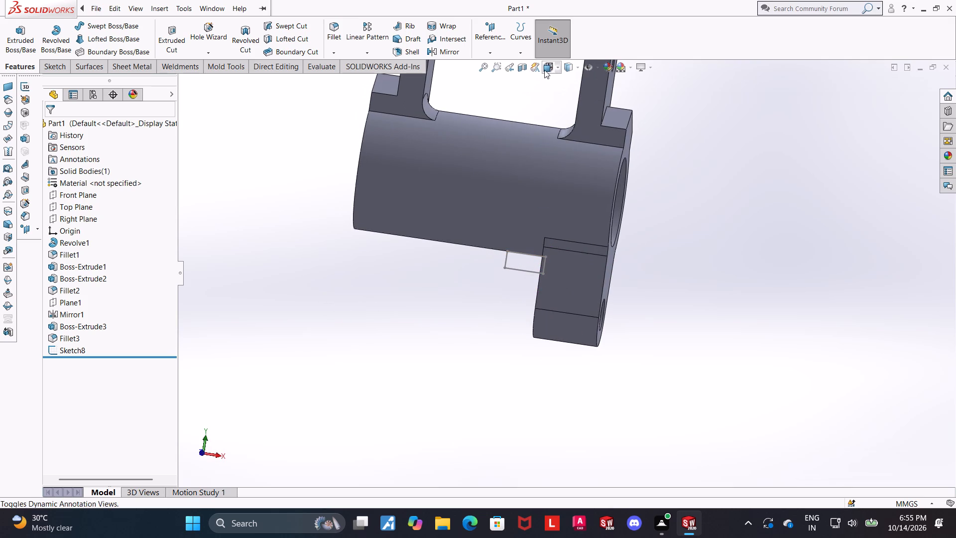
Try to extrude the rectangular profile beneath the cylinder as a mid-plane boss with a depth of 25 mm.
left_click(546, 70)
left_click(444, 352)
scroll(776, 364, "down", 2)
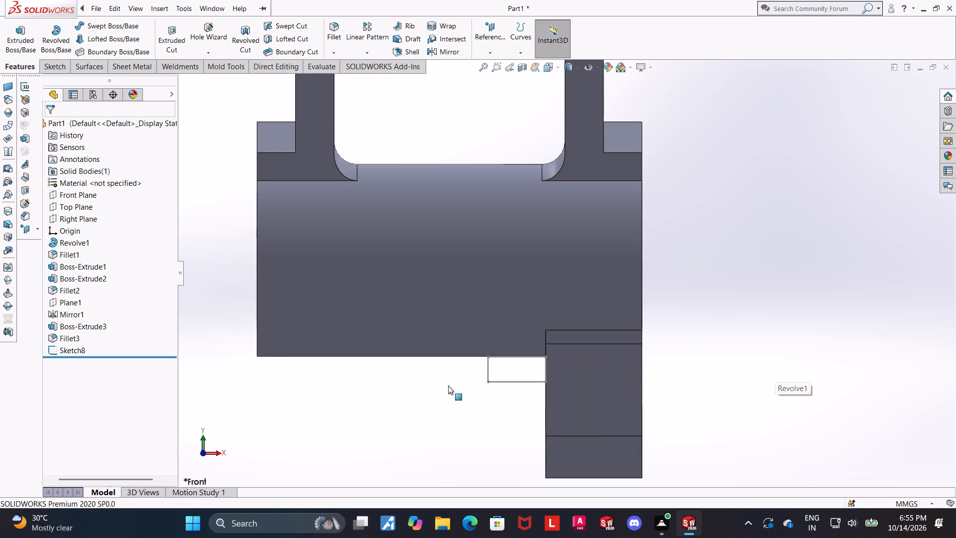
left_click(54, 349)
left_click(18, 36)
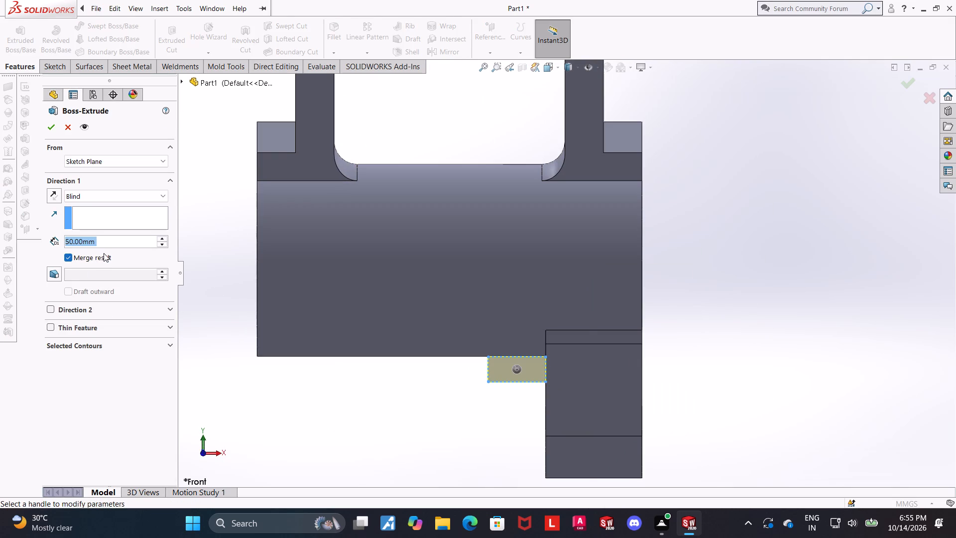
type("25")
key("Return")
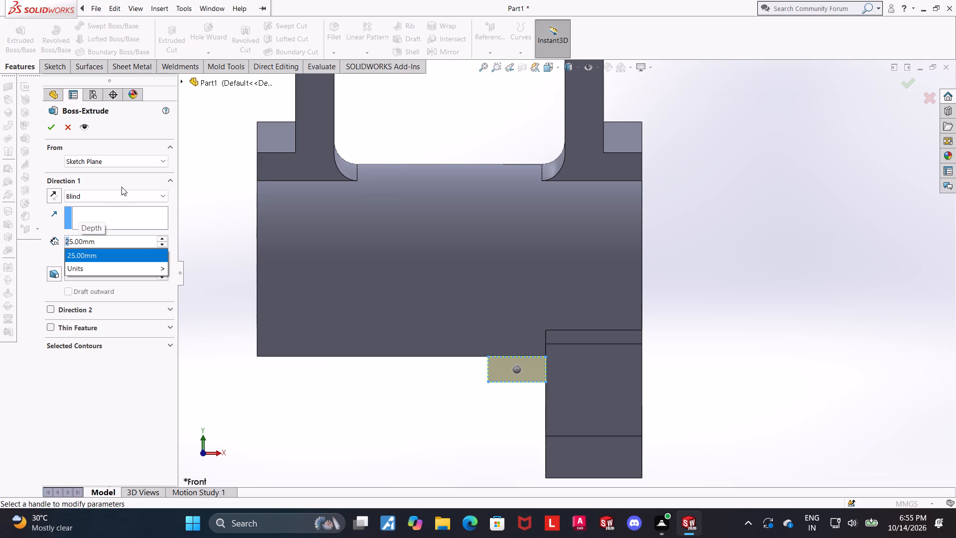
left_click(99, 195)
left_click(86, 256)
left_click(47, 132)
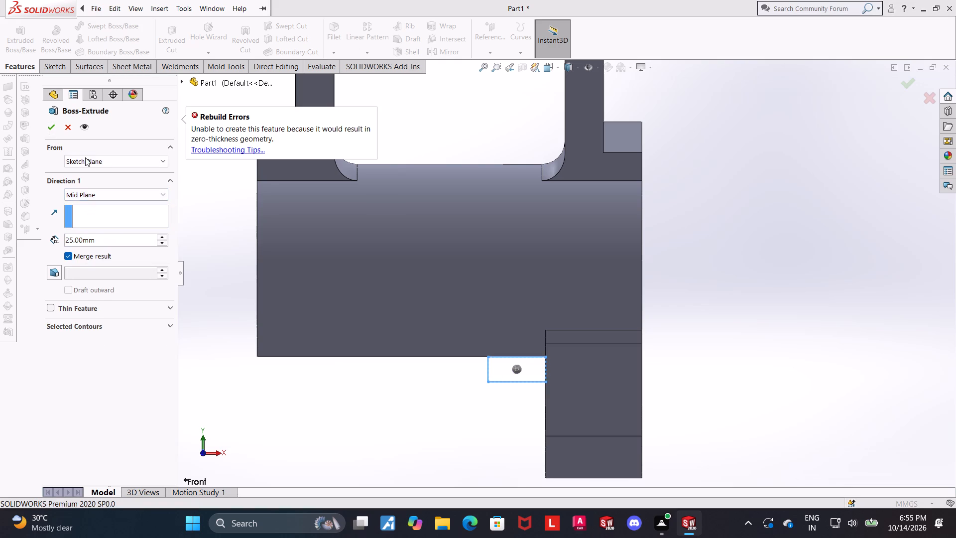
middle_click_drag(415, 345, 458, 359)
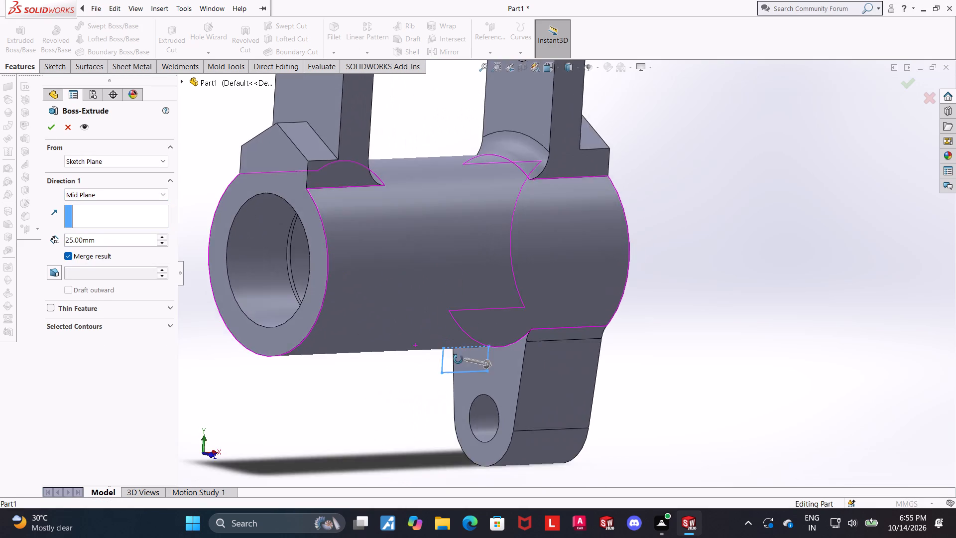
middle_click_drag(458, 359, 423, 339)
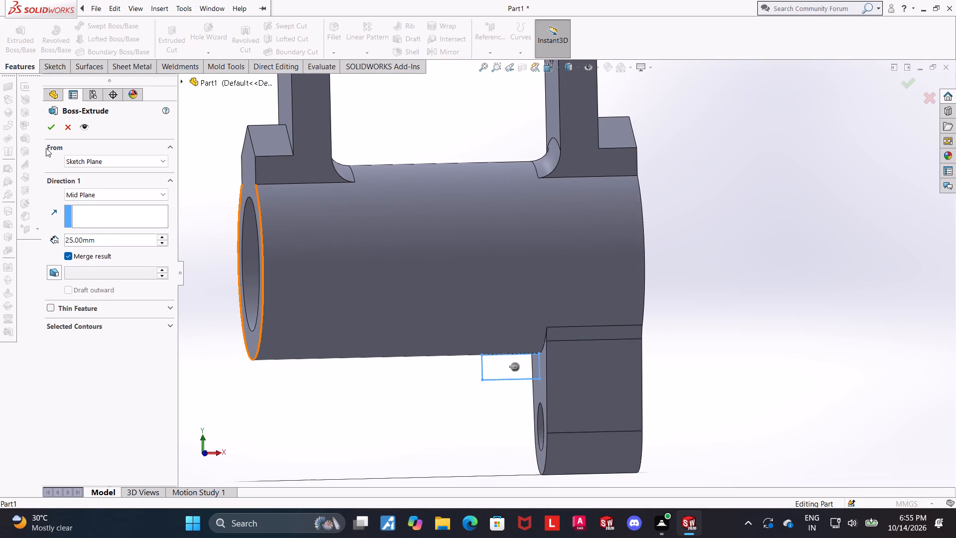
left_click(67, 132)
Edit the rectangle's sketch and set the vertical distance from the origin to its upper edge to 48 mm.
left_click(74, 351)
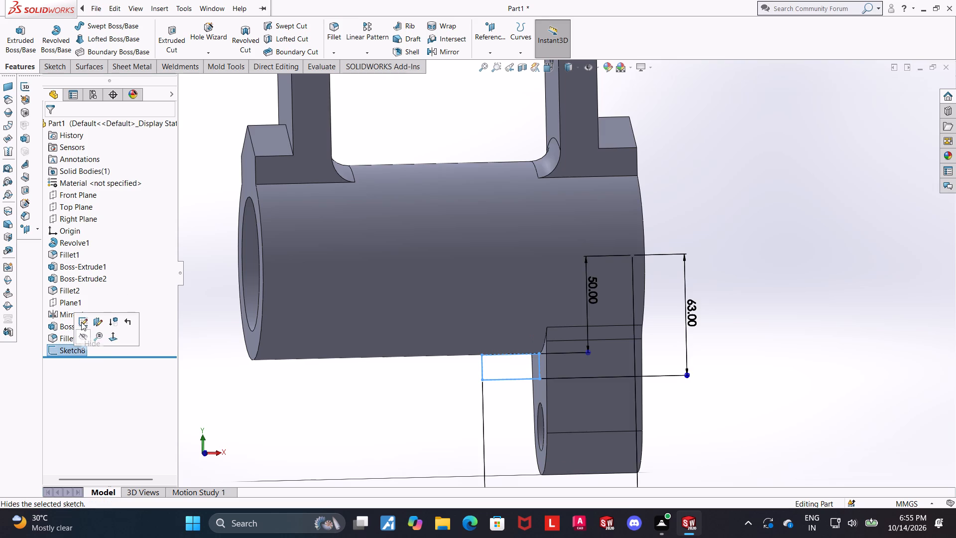
left_click(250, 371)
left_click(83, 348)
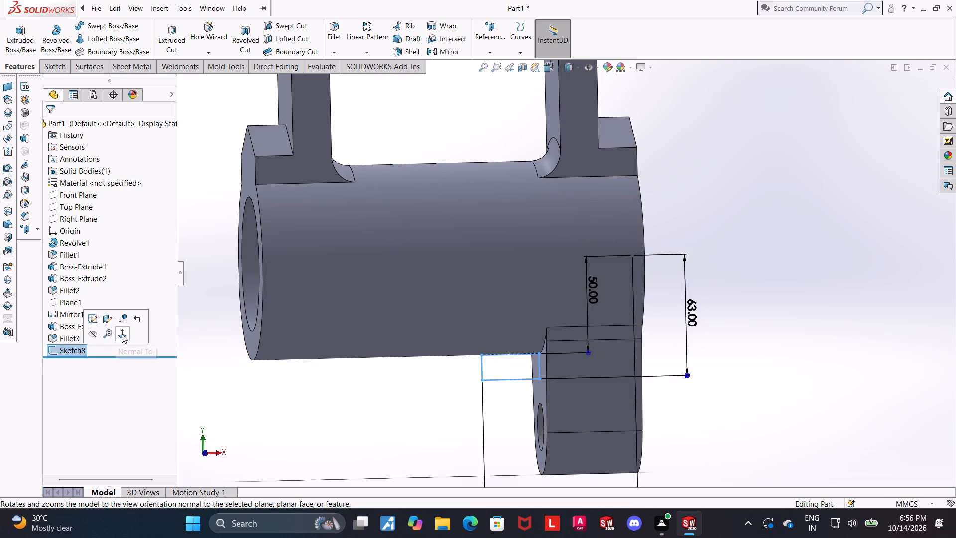
left_click(123, 334)
left_click(80, 348)
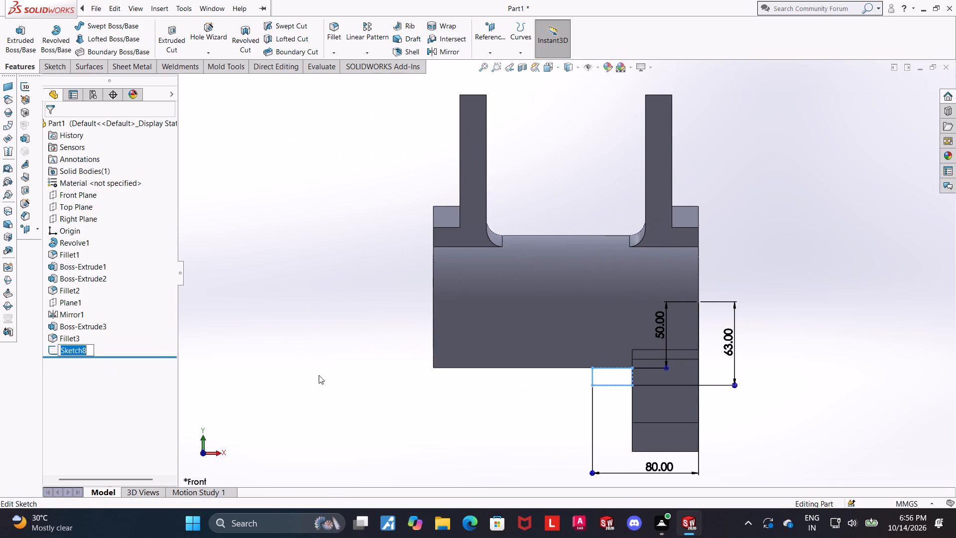
left_click(325, 374)
double_click(85, 356)
left_click(82, 350)
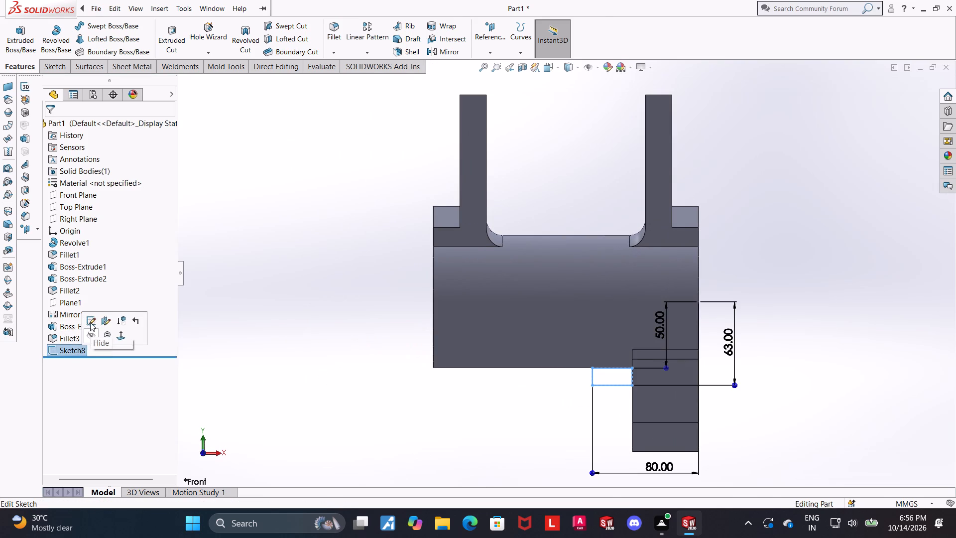
left_click(90, 322)
scroll(648, 373, "down", 4)
double_click(659, 243)
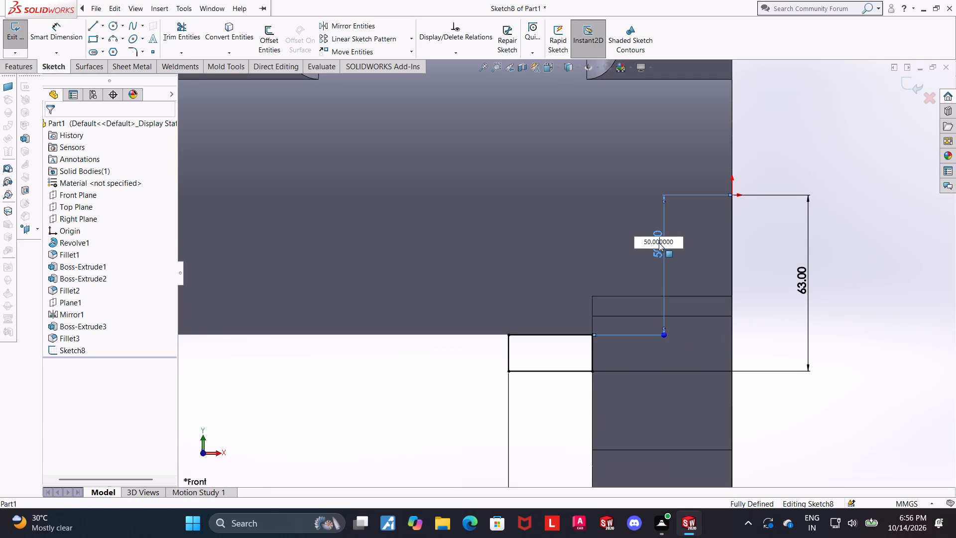
left_click_drag(675, 246, 528, 253)
type("48")
key("Return")
key("Escape")
left_click(846, 355)
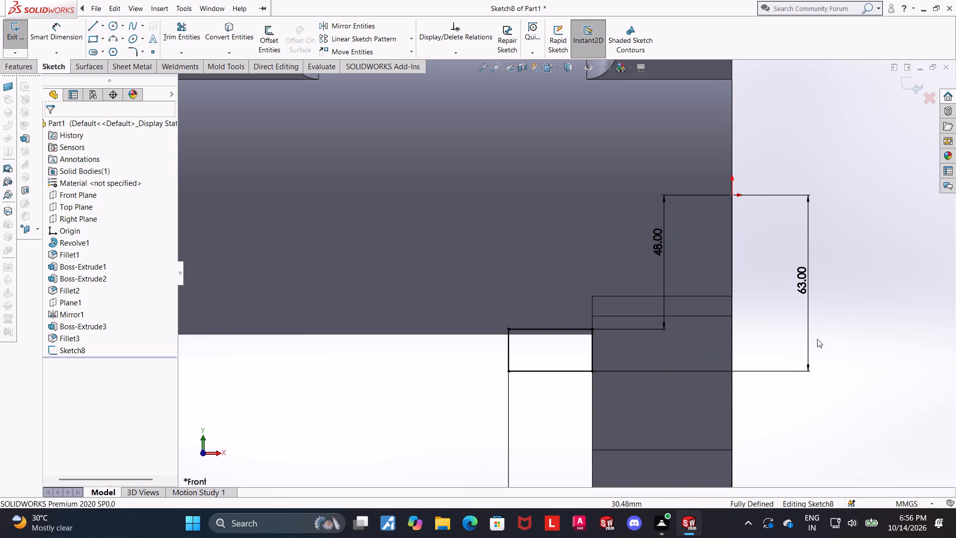
scroll(817, 339, "up", 2)
scroll(606, 343, "down", 1)
scroll(611, 382, "up", 3)
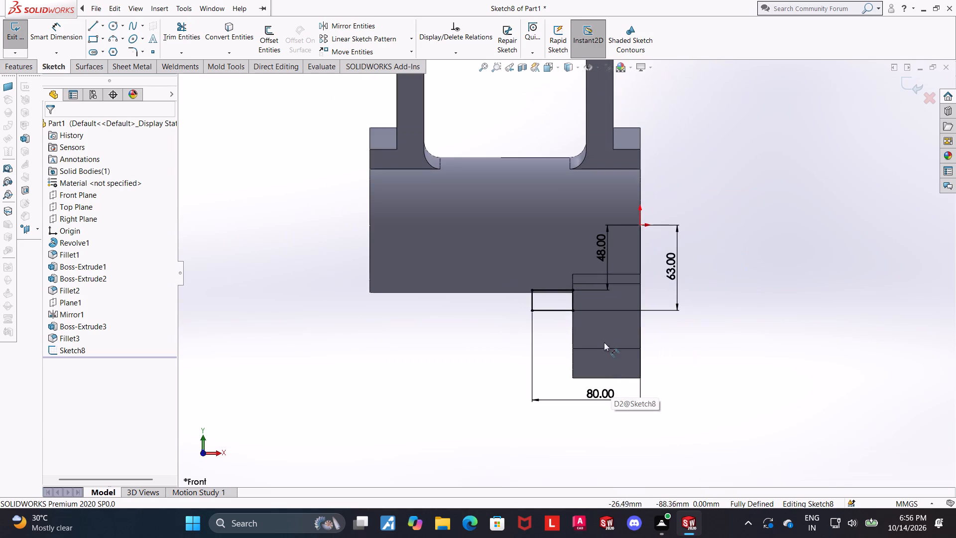
scroll(604, 339, "down", 3)
key("Escape")
left_click(913, 87)
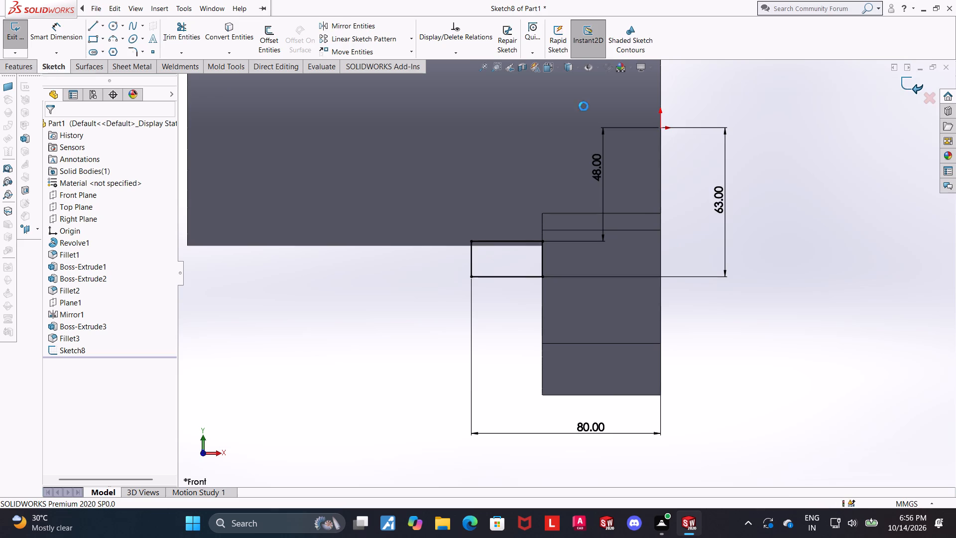
Extrude the edited rectangular profile as a merged mid-plane boss with a depth of 24 mm.
left_click(29, 40)
left_click(490, 274)
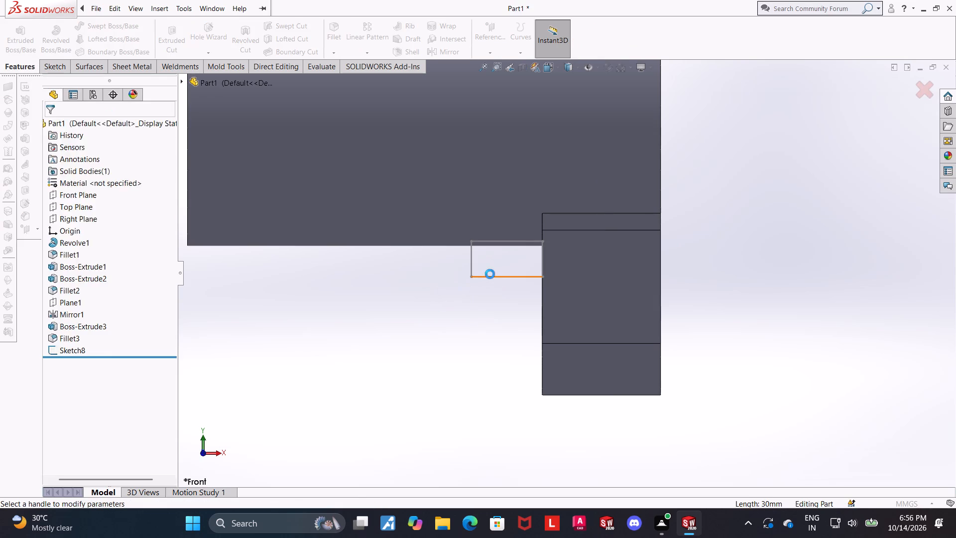
middle_click_drag(395, 268, 454, 278)
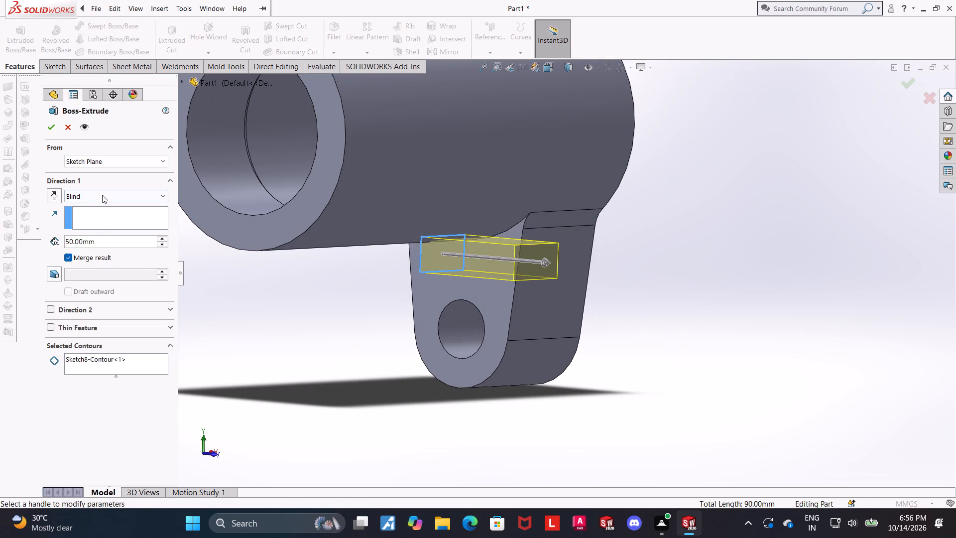
left_click(102, 191)
left_click(88, 261)
type("25")
key("Return")
key("2")
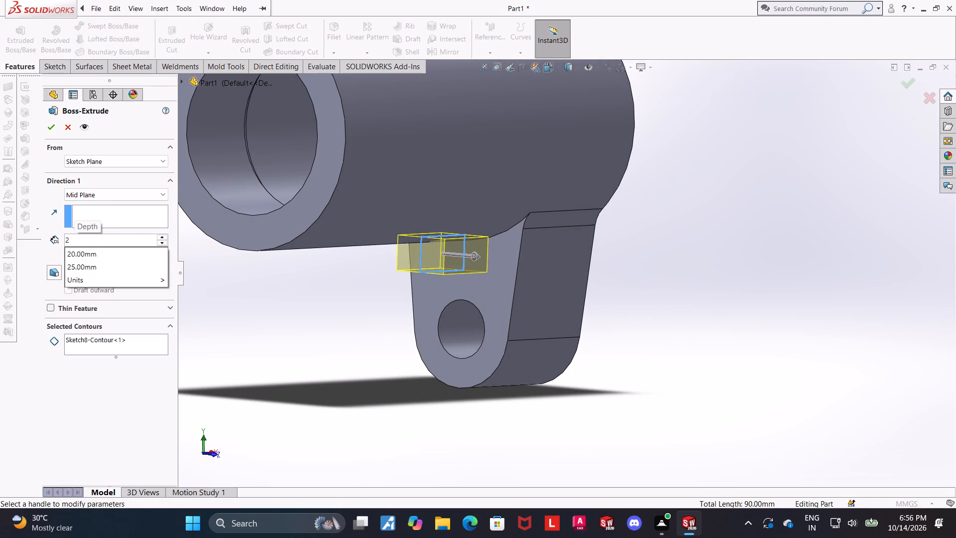
key("4")
key("Return")
left_click(55, 127)
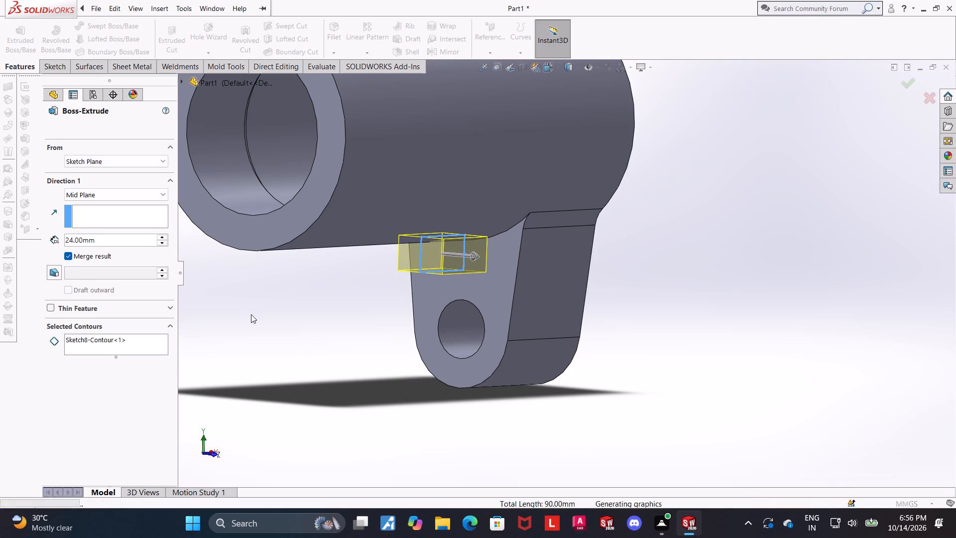
left_click(271, 334)
Apply a full round fillet to the small boss, using its end face as center and its two side faces as side sets.
middle_click_drag(311, 333, 405, 317)
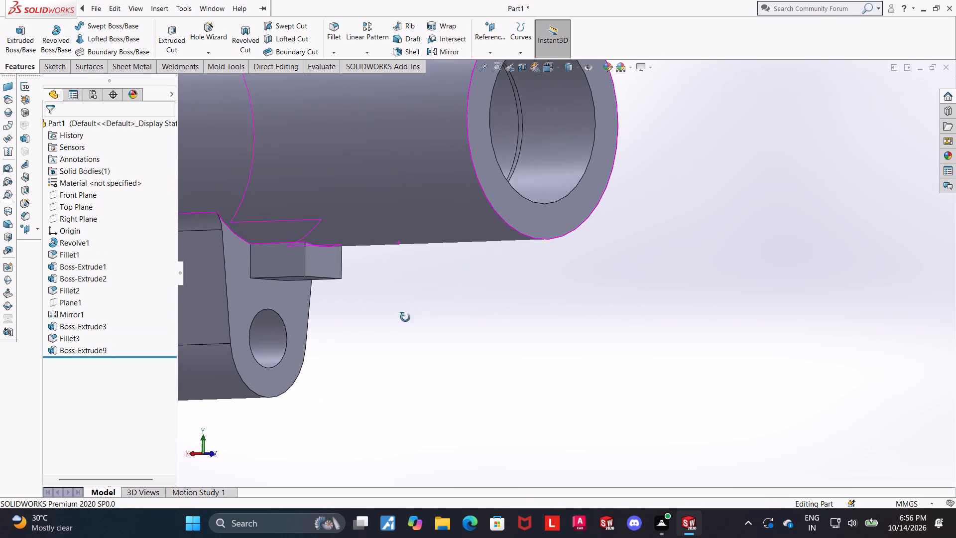
middle_click_drag(405, 317, 365, 312)
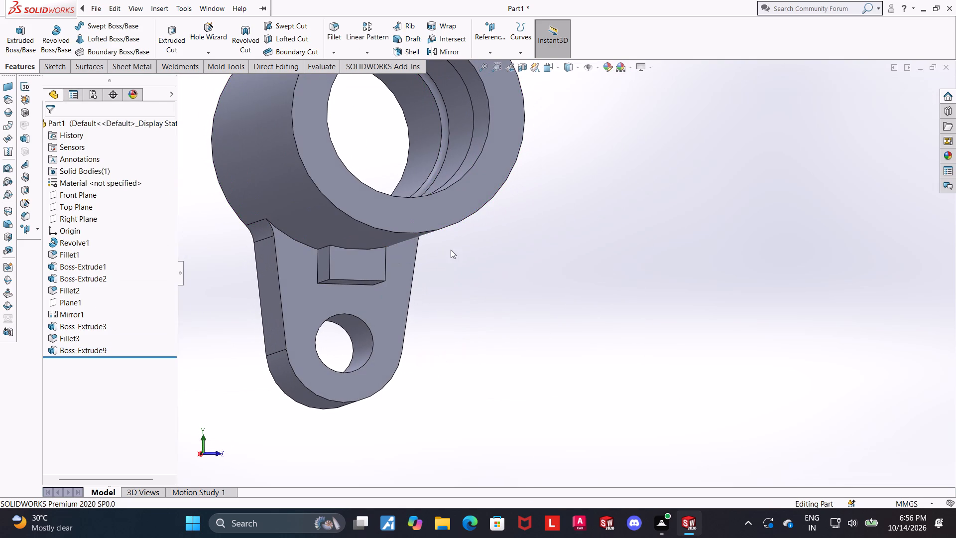
left_click(332, 32)
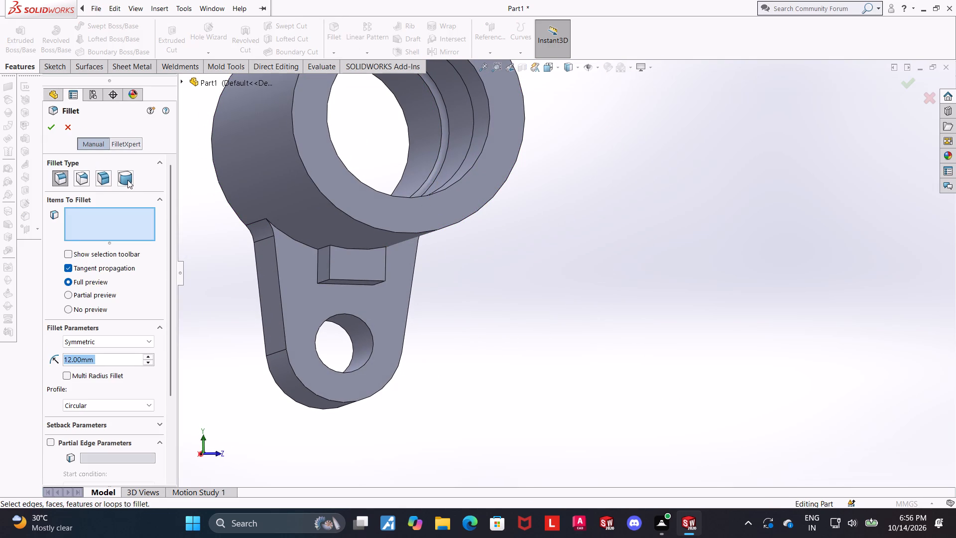
left_click(127, 179)
middle_click_drag(289, 256, 315, 266)
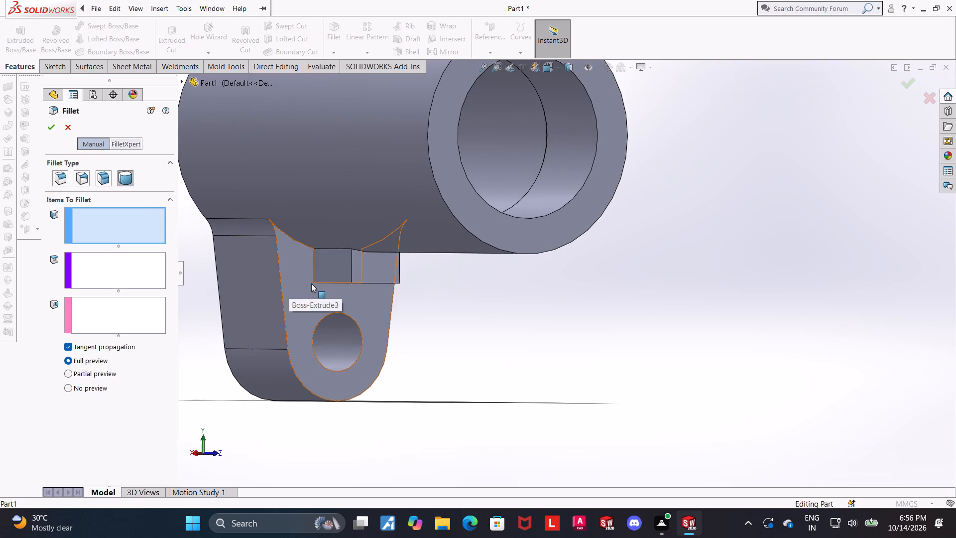
left_click(324, 261)
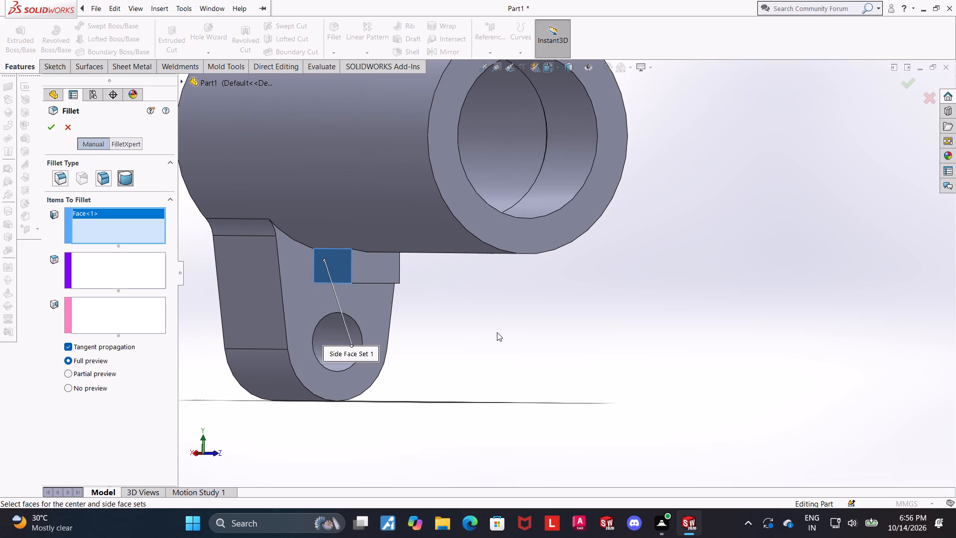
middle_click_drag(494, 332, 457, 309)
left_click(417, 270)
middle_click_drag(485, 314, 454, 316)
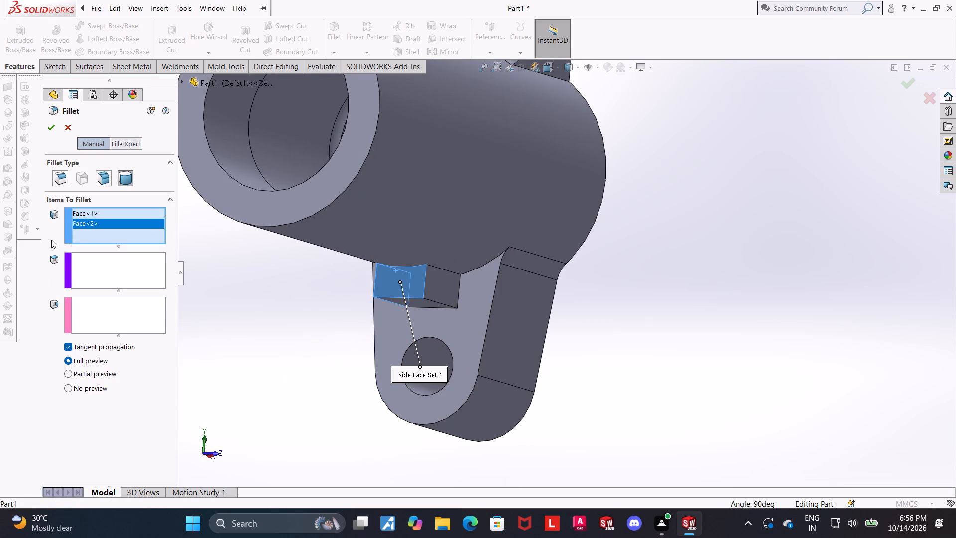
scroll(77, 226, "up", 1)
right_click(77, 226)
left_click(90, 246)
left_click(98, 269)
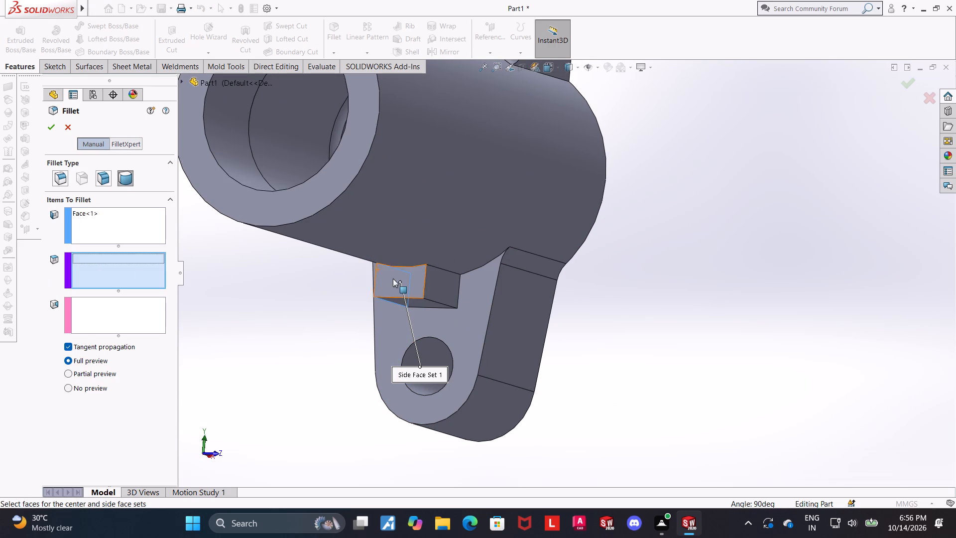
left_click(393, 278)
double_click(130, 331)
left_click(452, 287)
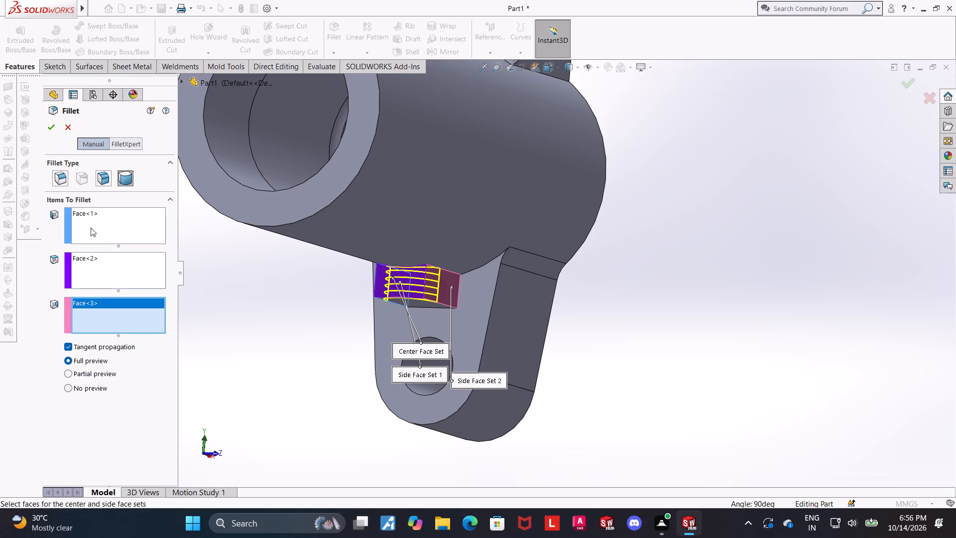
left_click(50, 125)
Measure the radius of the small boss's rounded end face.
middle_click_drag(640, 325, 550, 334)
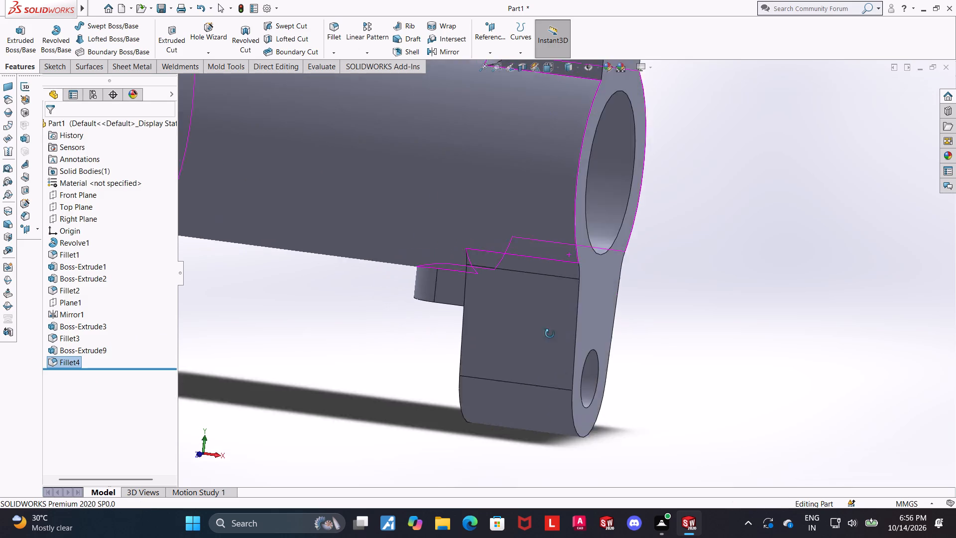
middle_click_drag(550, 334, 564, 334)
scroll(556, 340, "up", 2)
middle_click_drag(570, 329, 634, 350)
scroll(519, 299, "down", 3)
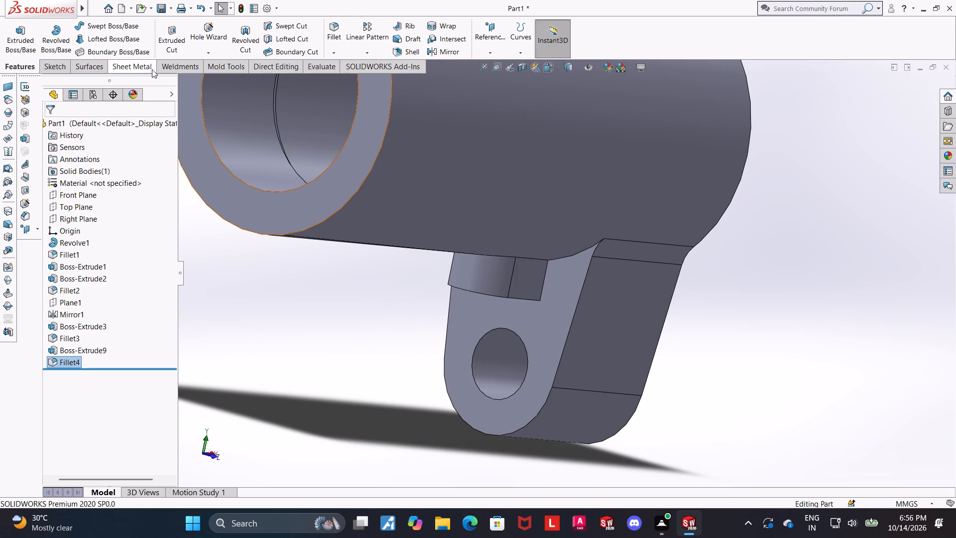
left_click(313, 63)
left_click(106, 37)
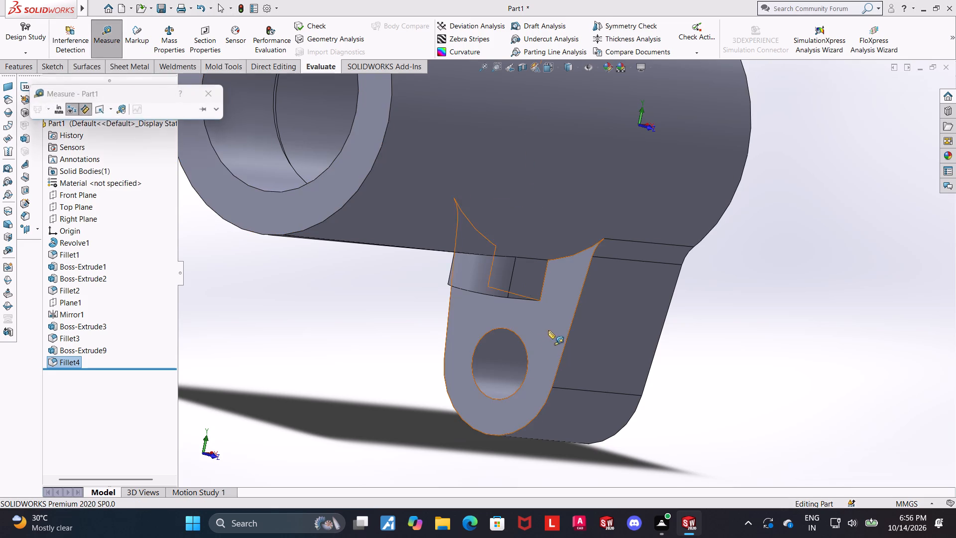
left_click(487, 274)
scroll(486, 274, "up", 2)
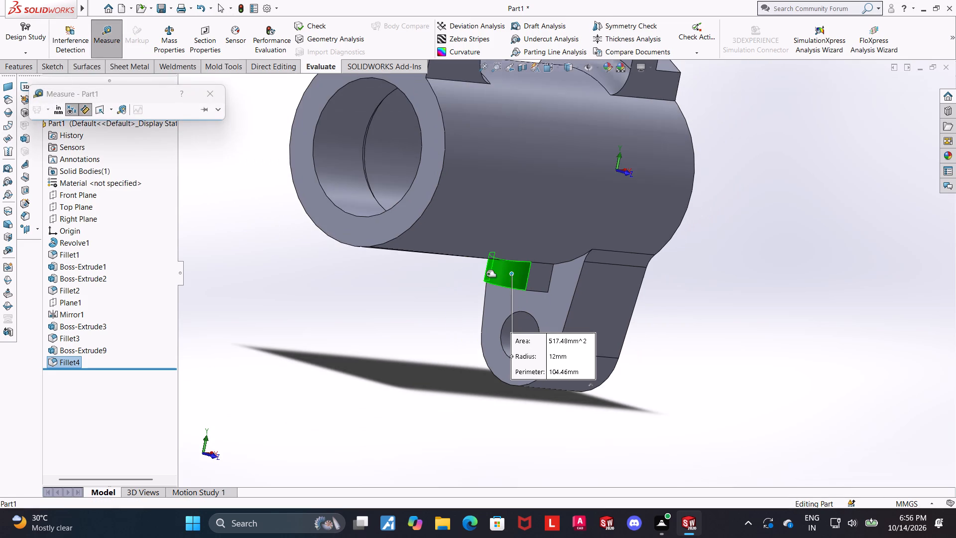
scroll(543, 254, "down", 1)
key("Escape")
Examine the rounded boss from below where it meets the cylinder and the lug.
scroll(496, 270, "up", 1)
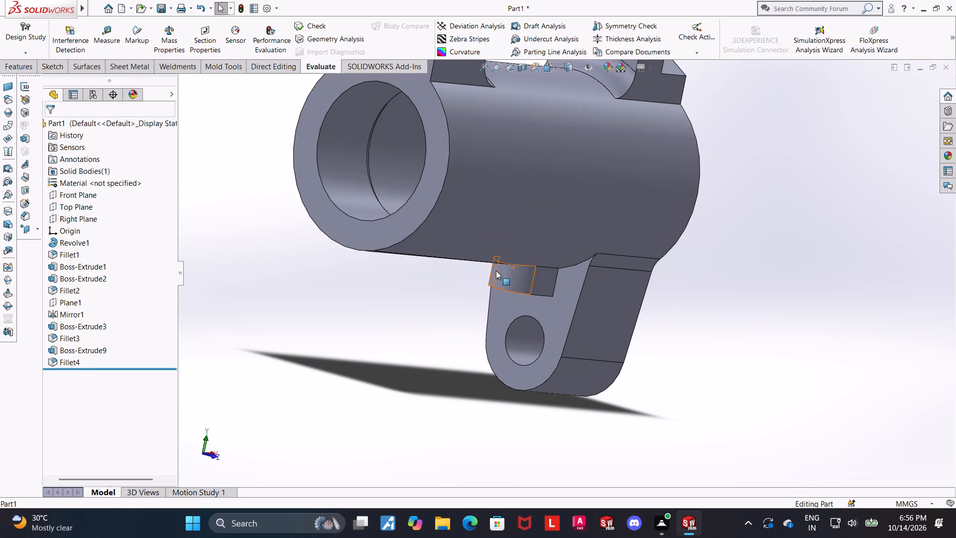
middle_click_drag(547, 294, 571, 250)
middle_click(572, 251)
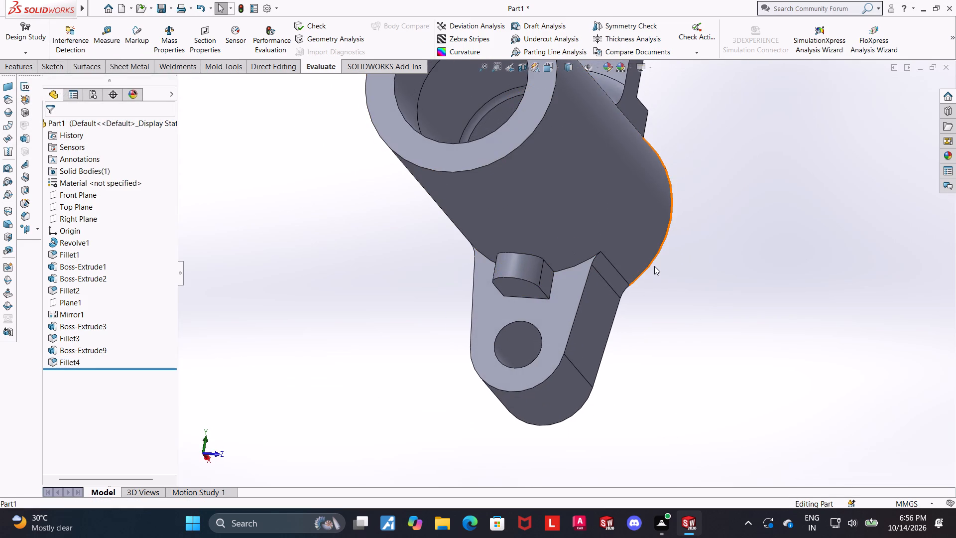
scroll(654, 266, "down", 1)
middle_click_drag(605, 271, 620, 259)
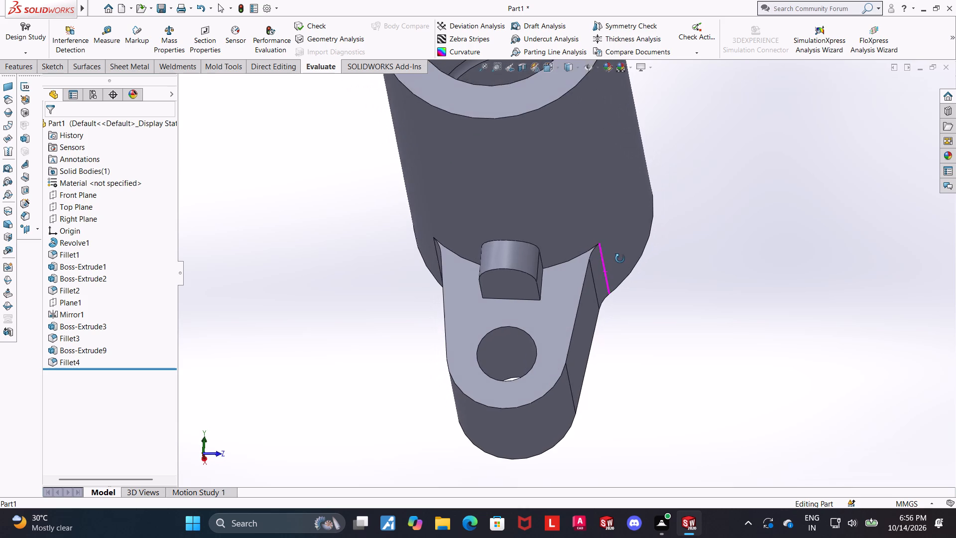
middle_click_drag(620, 259, 629, 279)
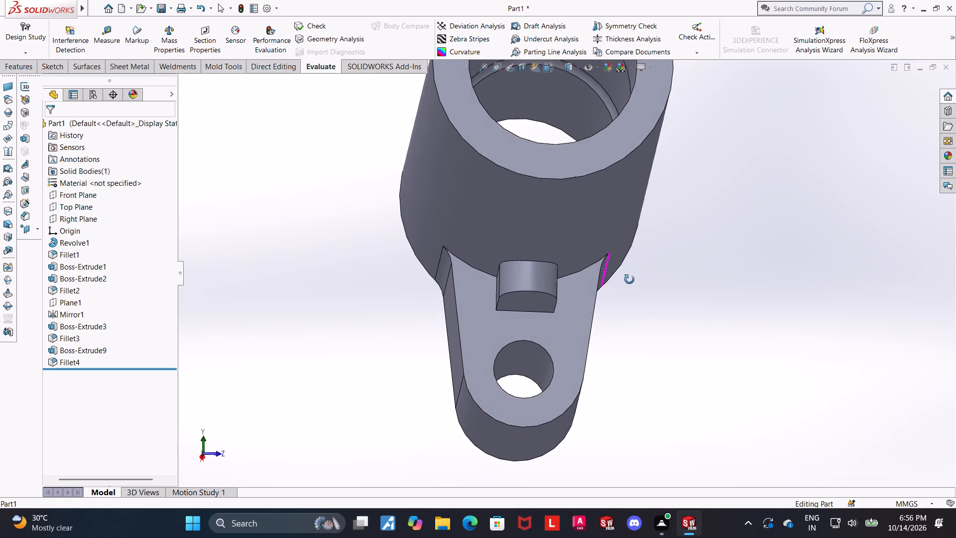
middle_click_drag(629, 279, 626, 280)
scroll(547, 272, "down", 3)
scroll(597, 269, "up", 2)
scroll(620, 245, "down", 2)
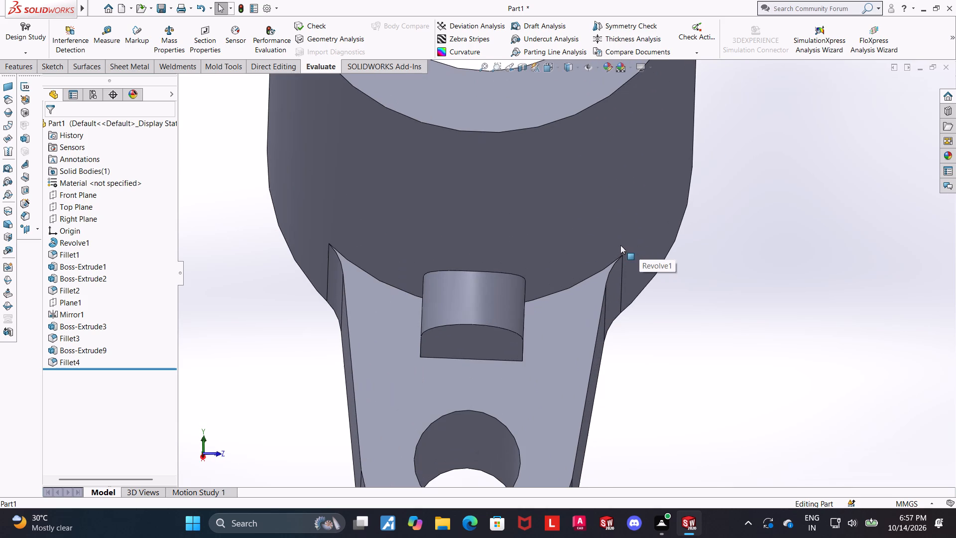
Add a 12 mm constant-size circular fillet along the edge where the small rounded boss meets the cylinder.
left_click(2, 71)
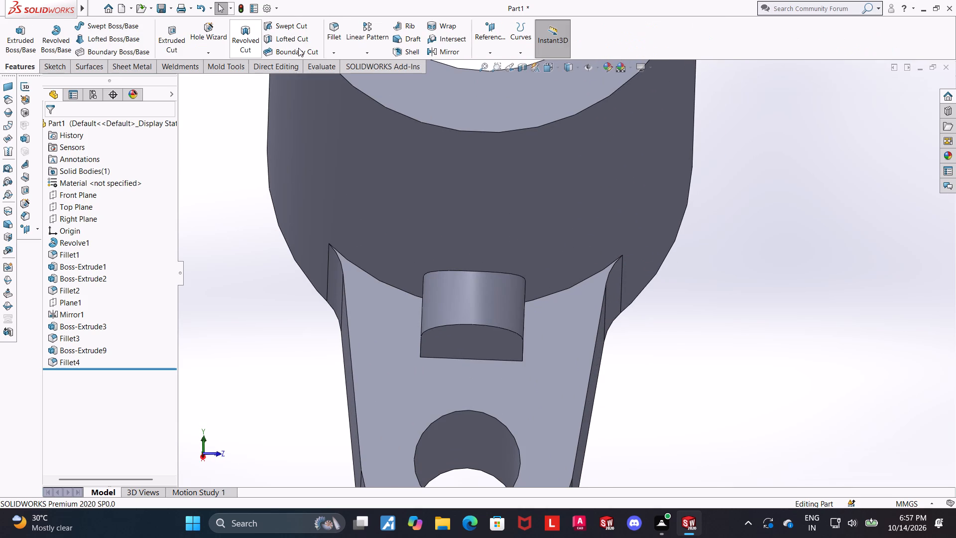
left_click(333, 33)
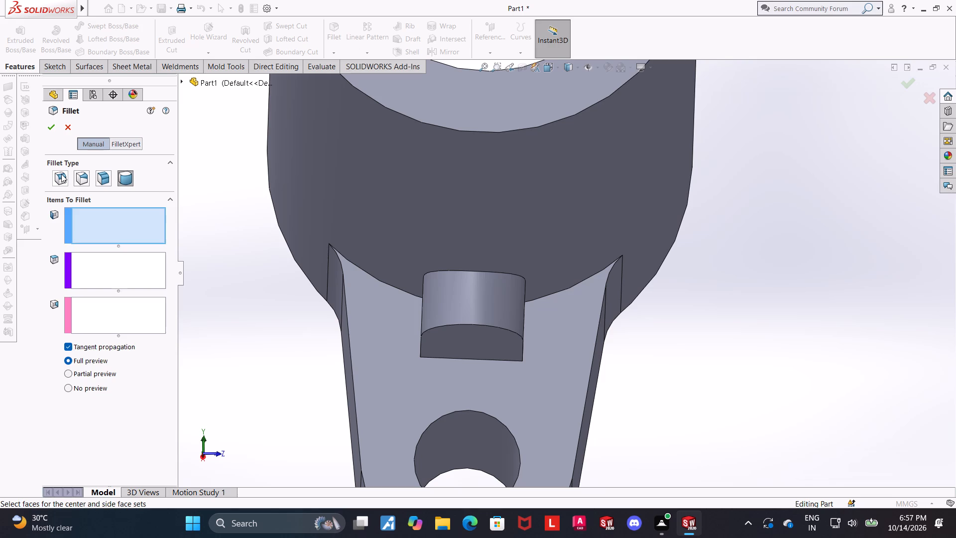
left_click(61, 174)
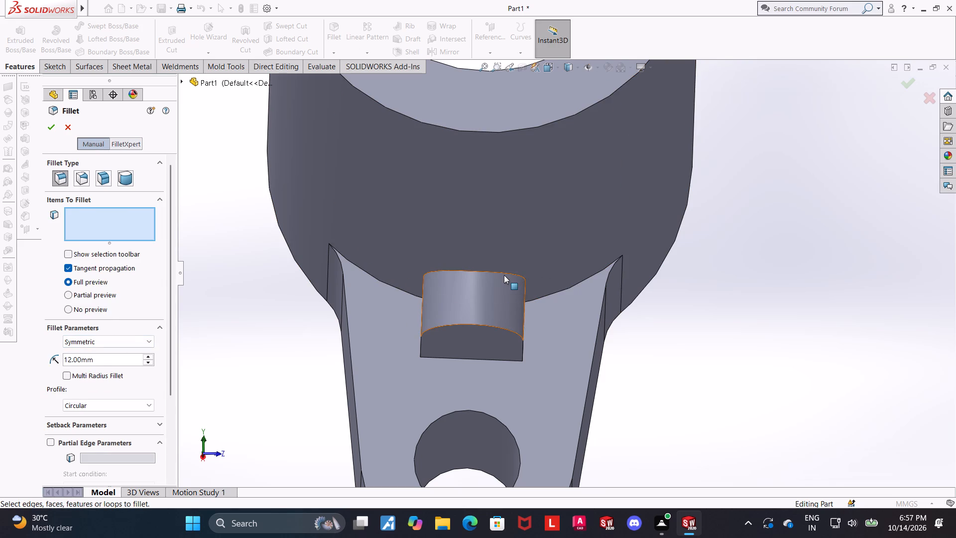
left_click(502, 273)
middle_click_drag(626, 293, 585, 302)
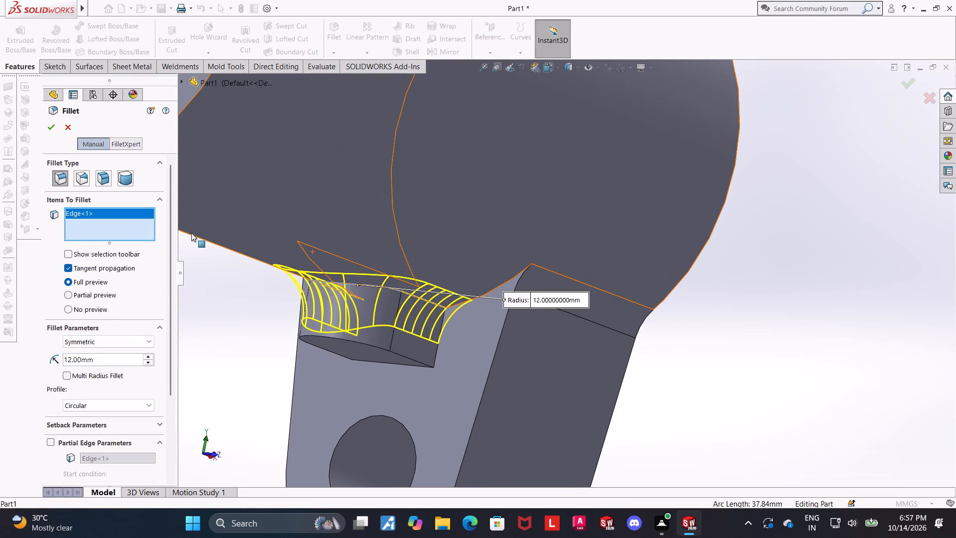
left_click(44, 131)
Start a sketch on the small boss's flat underside and draw a circle about 10 mm in diameter near its rounded end's centre.
scroll(764, 393, "up", 3)
middle_click_drag(676, 342, 686, 349)
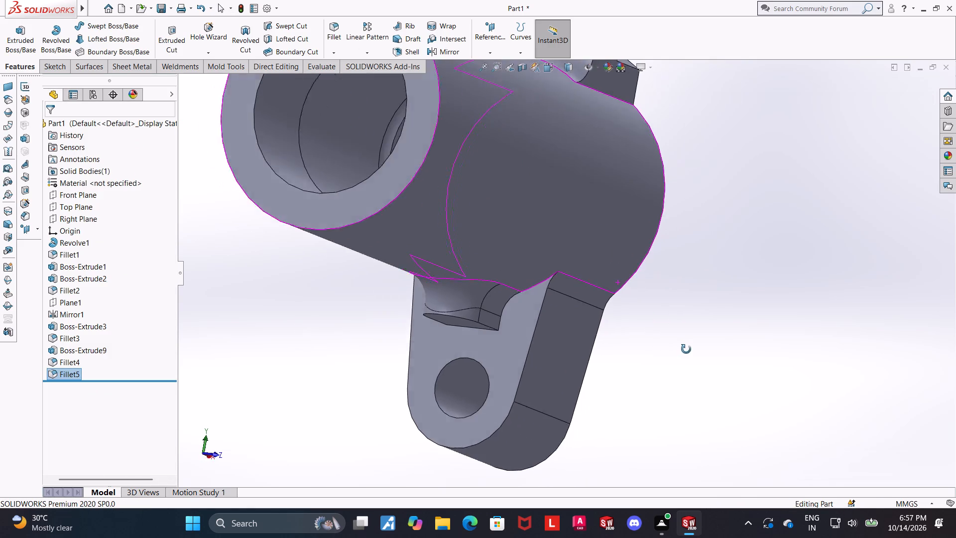
middle_click_drag(686, 349, 624, 368)
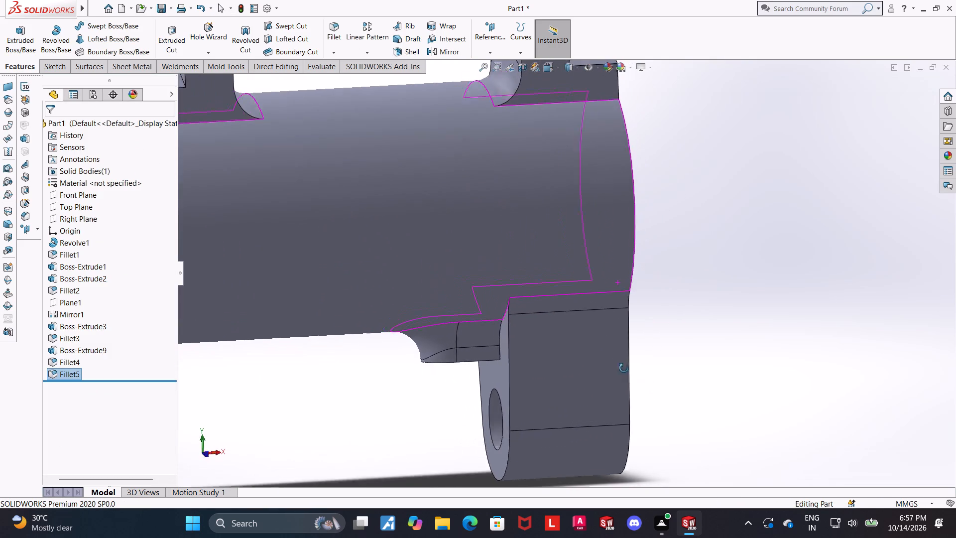
middle_click_drag(624, 368, 622, 372)
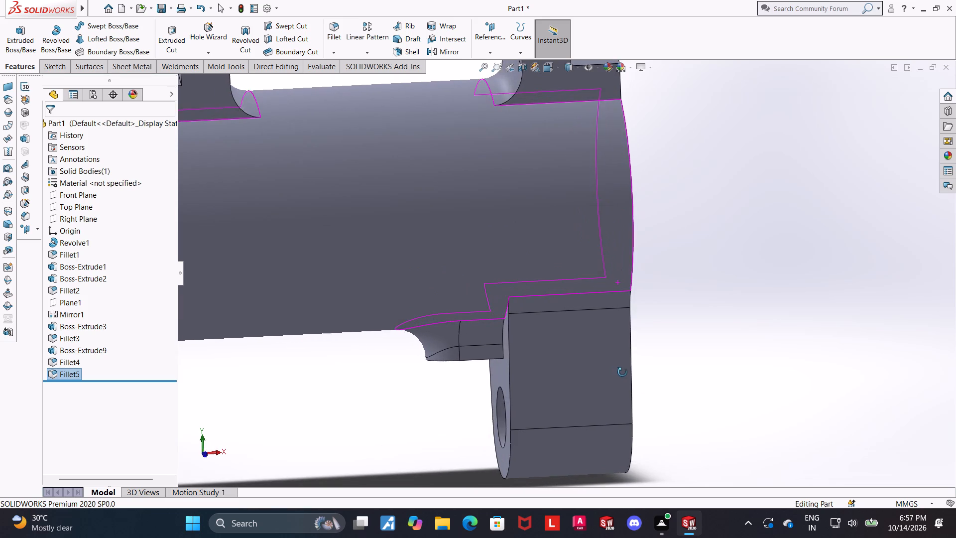
middle_click_drag(622, 372, 622, 381)
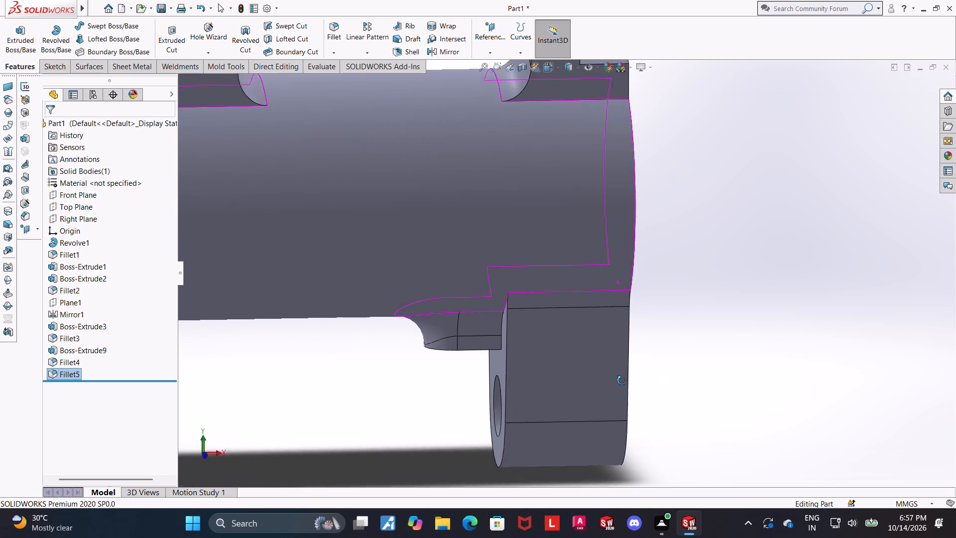
middle_click_drag(622, 381, 689, 207)
left_click(498, 261)
left_click(541, 236)
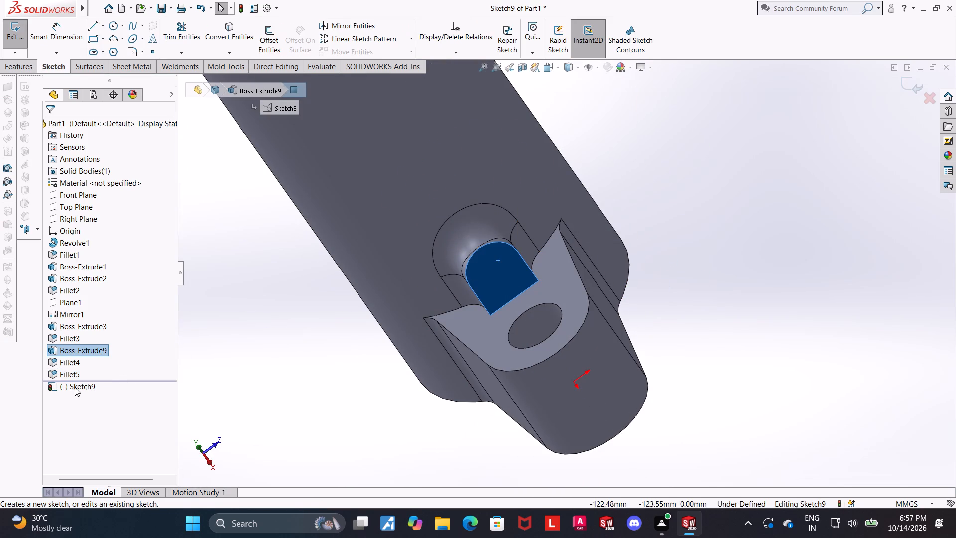
left_click(73, 389)
left_click(101, 375)
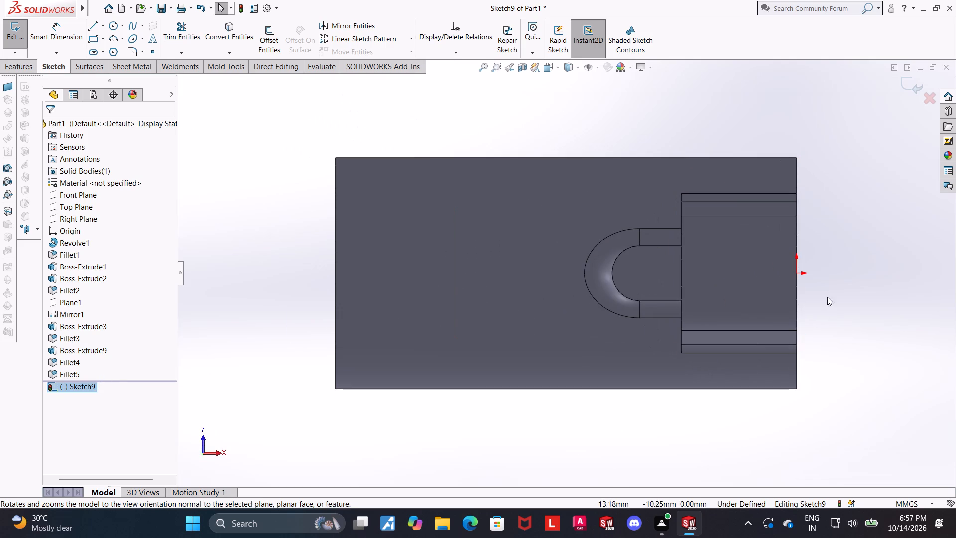
scroll(825, 277, "down", 1)
left_click(117, 27)
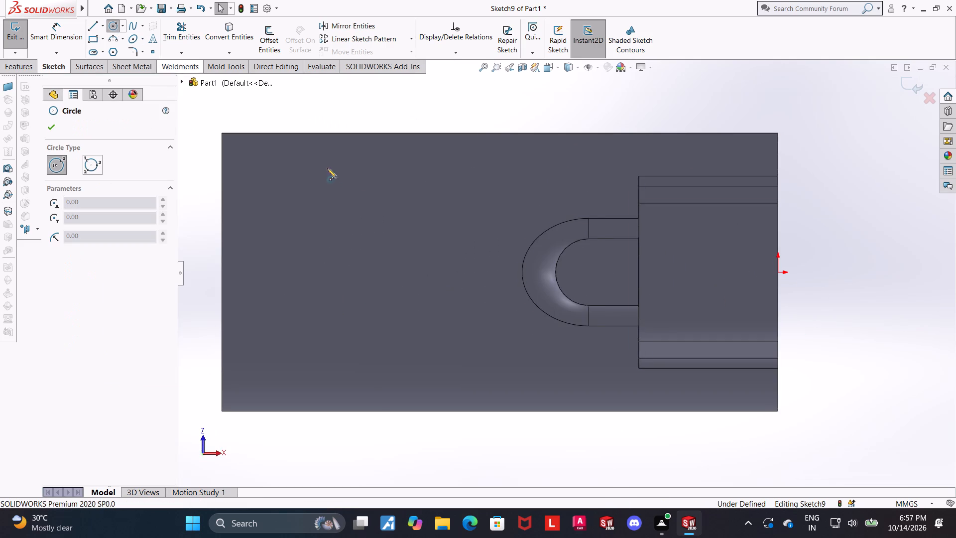
left_click(589, 271)
left_click(600, 265)
key("Escape")
key("Escape")
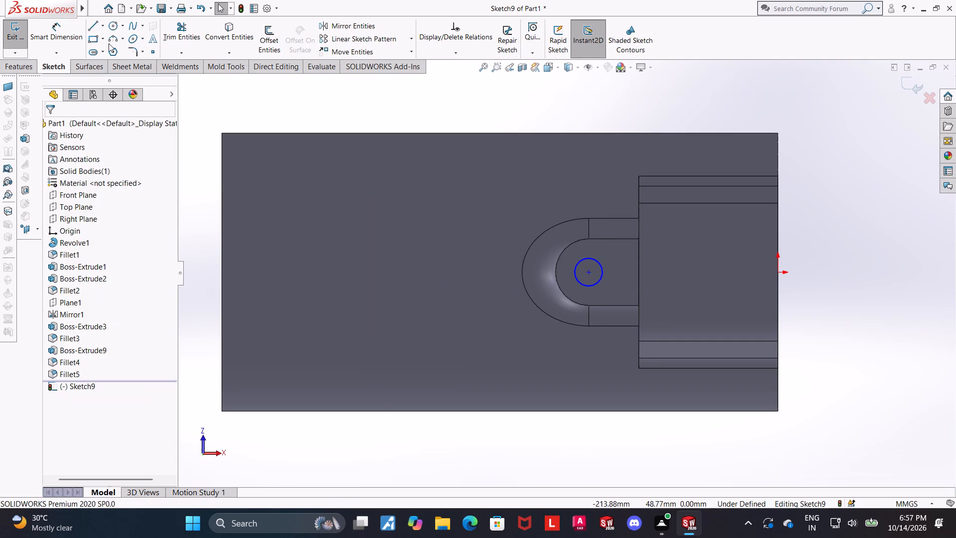
Dimension the circle's diameter as 16 mm.
left_click_drag(56, 28, 63, 27)
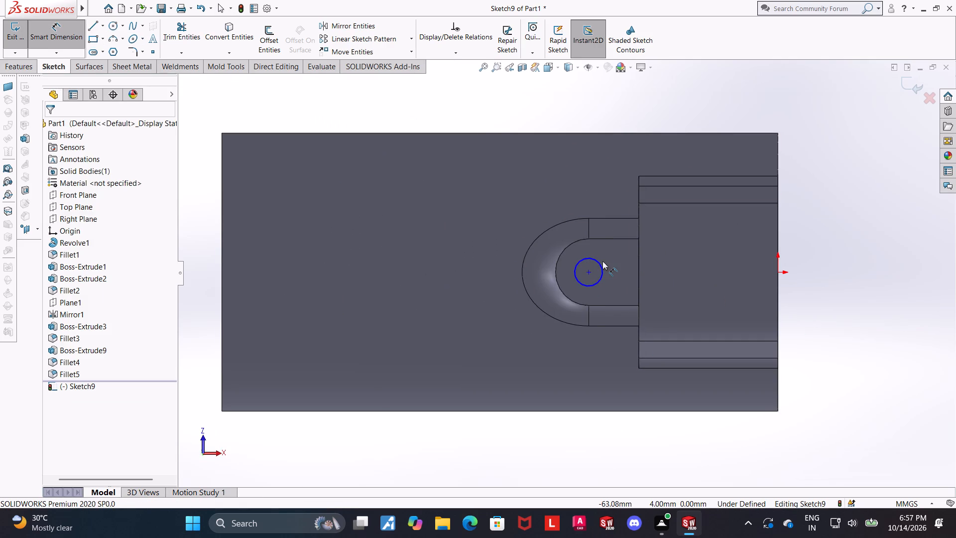
left_click(602, 265)
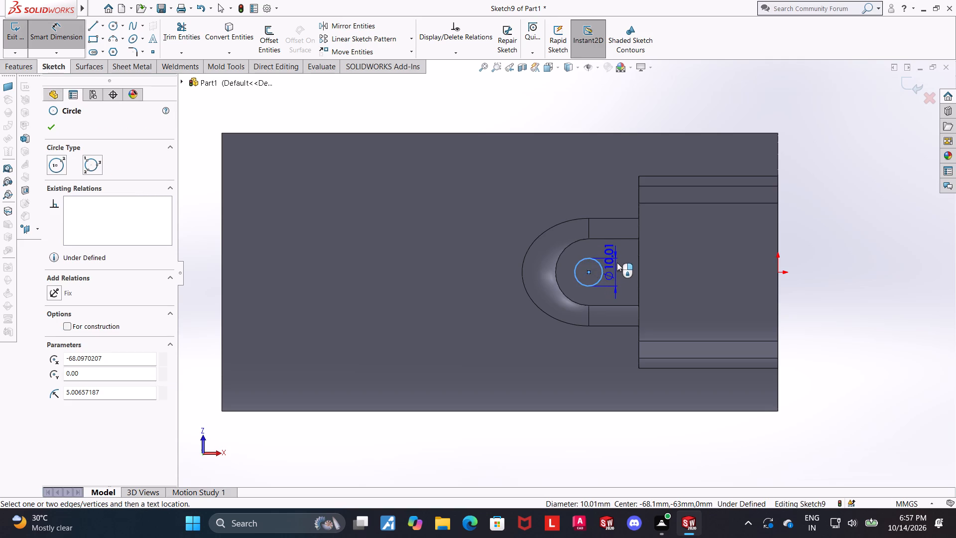
left_click(617, 263)
type("16")
key("Return")
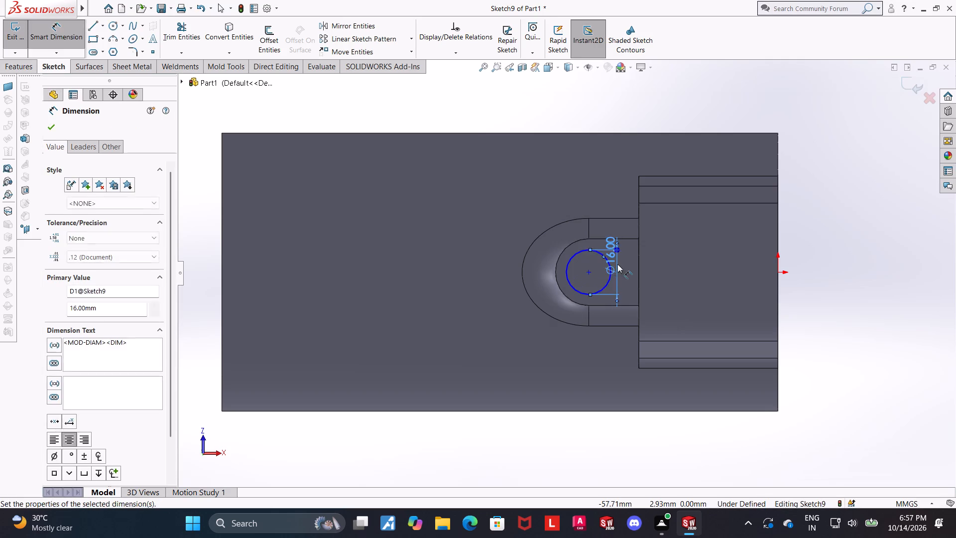
key("Escape")
key("Escape")
Dimension the circle's centre at 10 mm from the adjacent lug face edge.
scroll(622, 264, "up", 1)
scroll(659, 254, "down", 1)
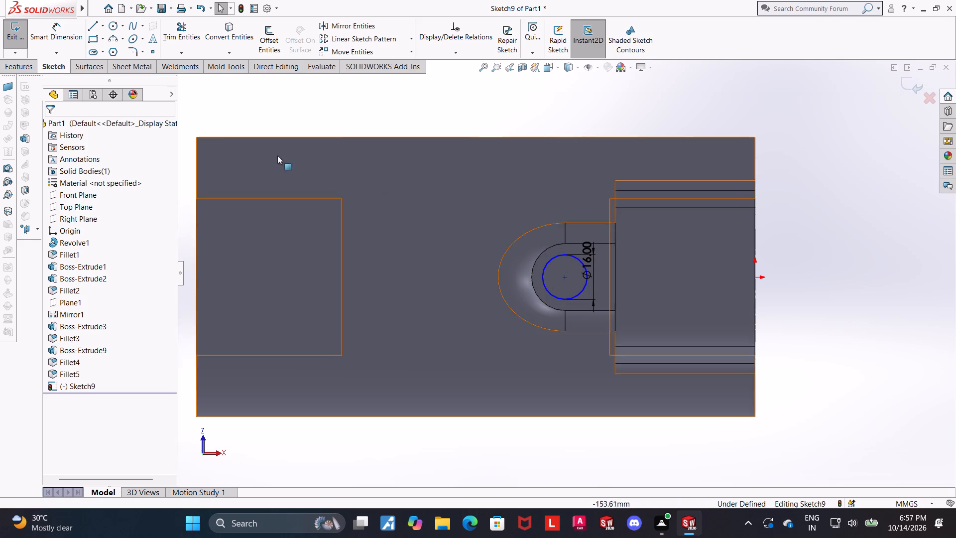
left_click(65, 26)
left_click(565, 277)
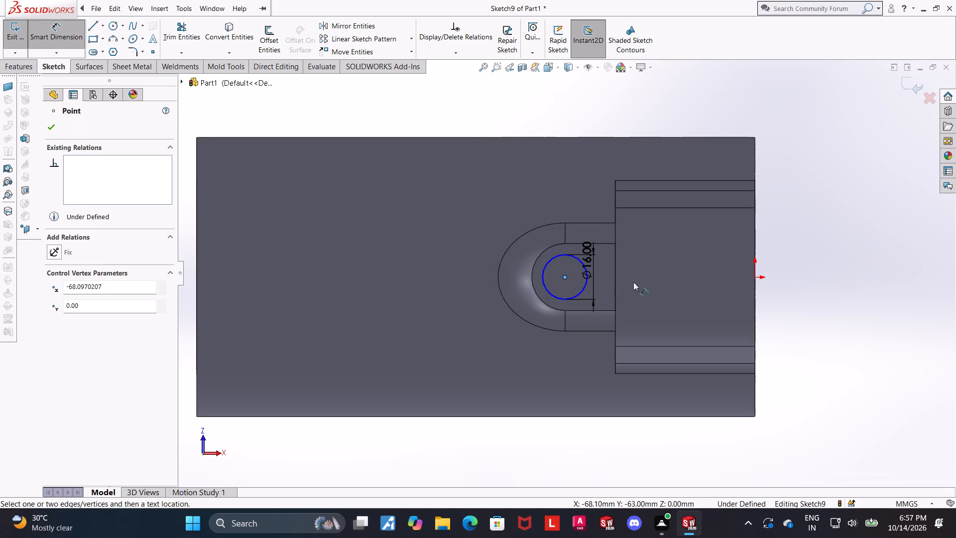
left_click(615, 285)
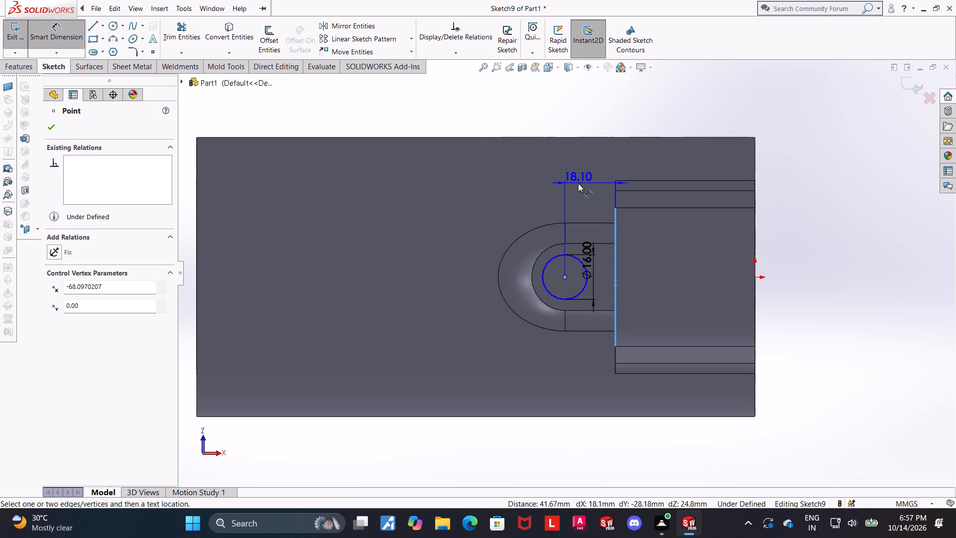
left_click(578, 183)
type("10")
key("Return")
key("Escape")
key("Escape")
Add a horizontal relation between the circle's centre and the origin, and finish the sketch.
scroll(569, 199, "up", 2)
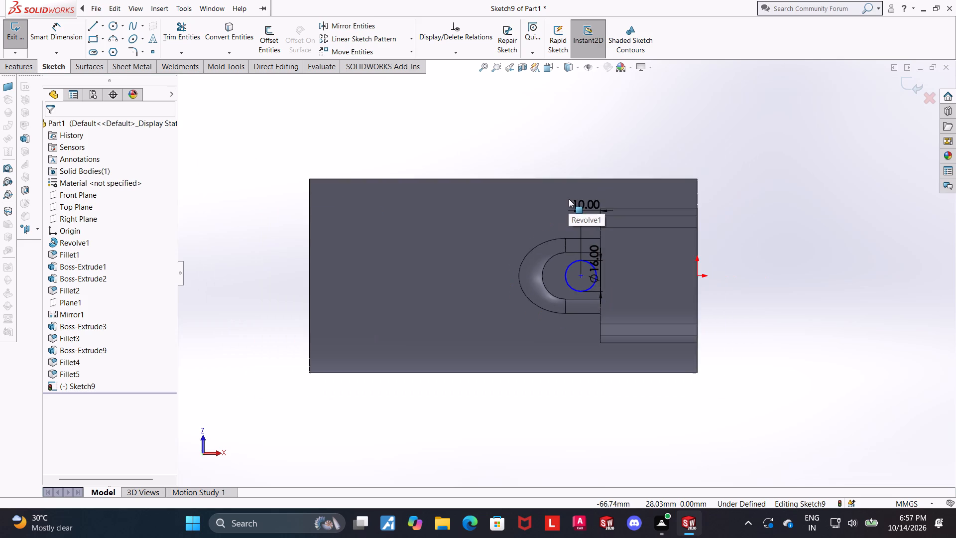
scroll(637, 256, "up", 2)
middle_click_drag(657, 257, 664, 436)
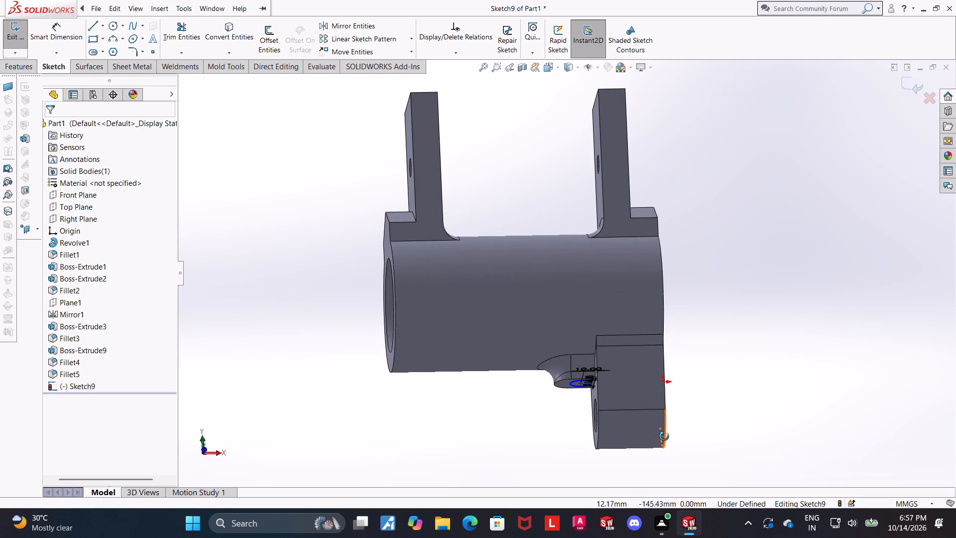
middle_click_drag(664, 436, 677, 417)
scroll(726, 339, "down", 1)
middle_click_drag(728, 332, 723, 336)
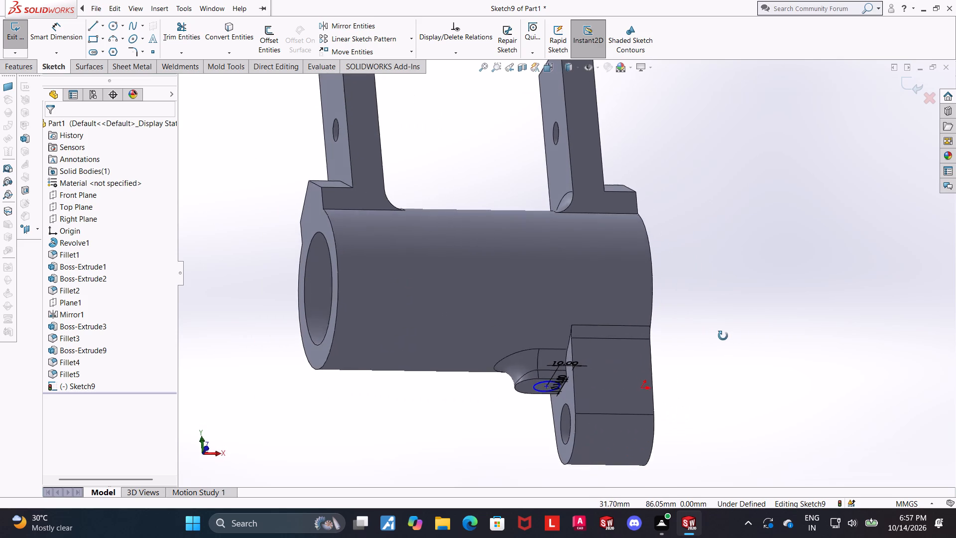
middle_click_drag(723, 336, 717, 380)
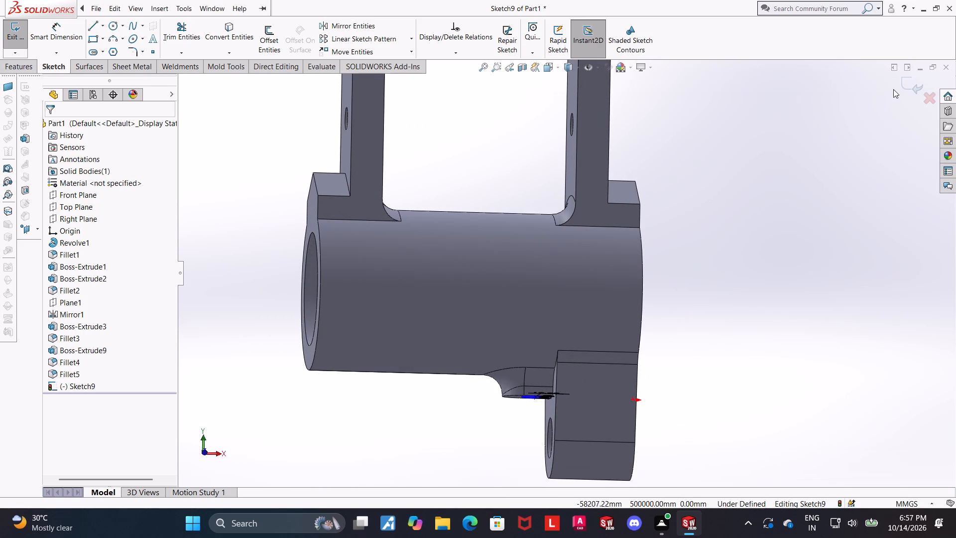
middle_click_drag(774, 323, 784, 175)
scroll(558, 345, "down", 3)
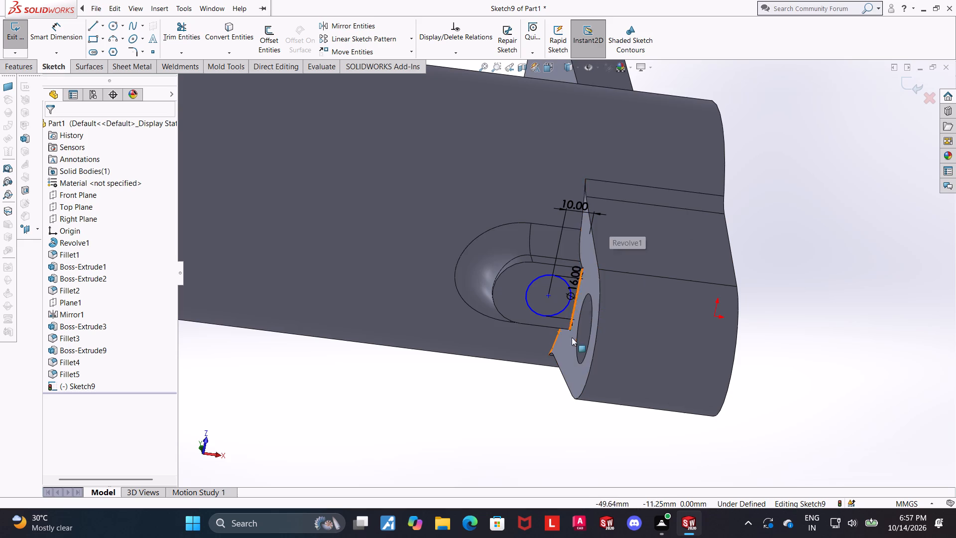
left_click(547, 67)
left_click(504, 365)
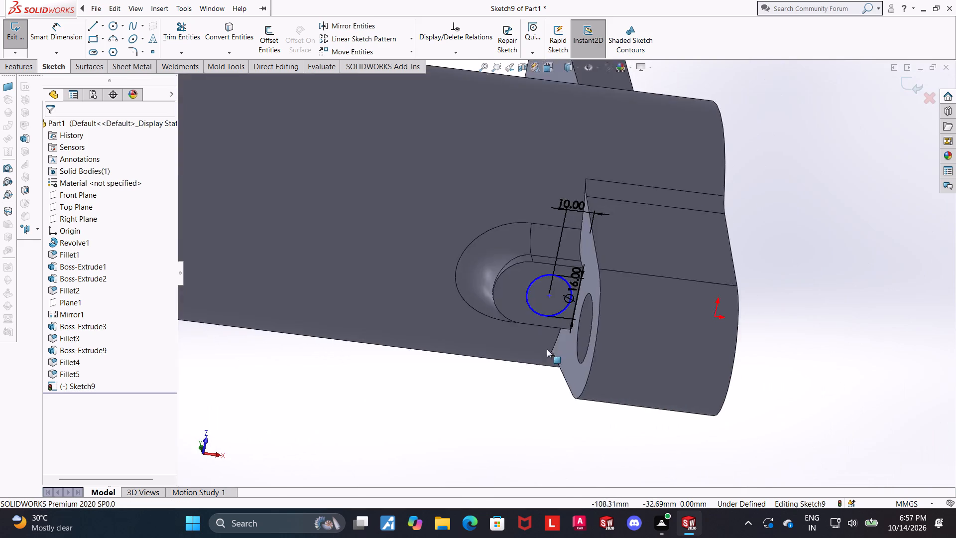
left_click(931, 380)
left_click(658, 275)
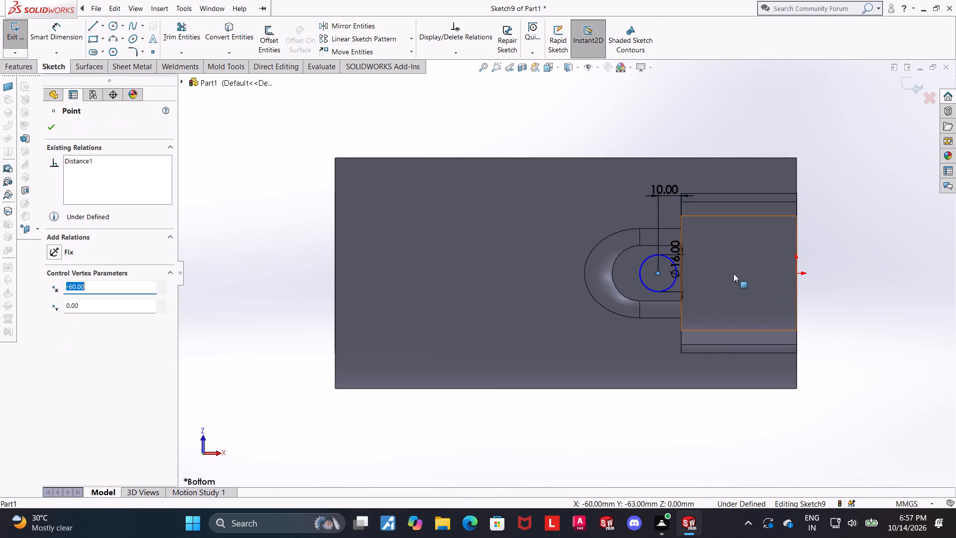
left_click(795, 274, "ctrl")
left_click(52, 303)
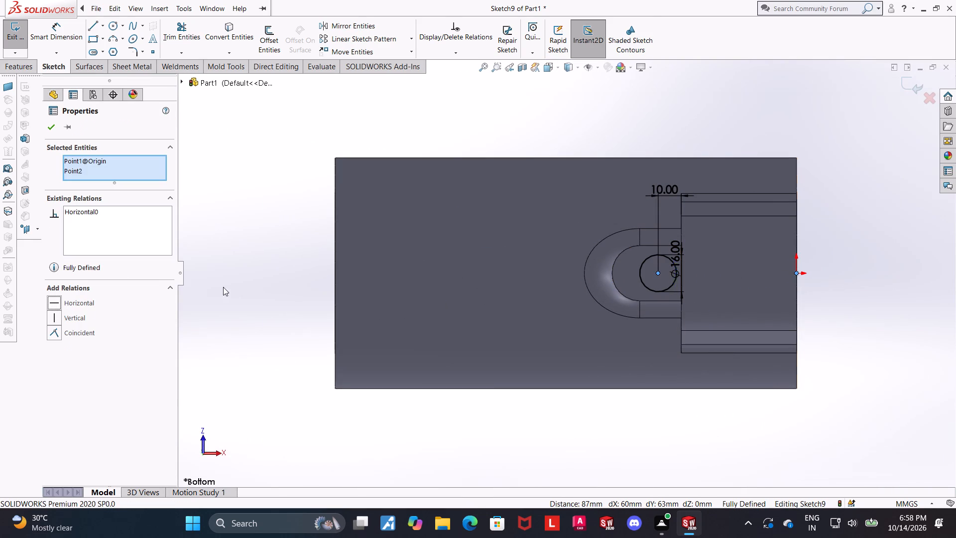
left_click(832, 145)
left_click(911, 86)
Cut-extrude the circle from the small boss's underside into the cylinder with the Up To Next end condition.
scroll(840, 153, "up", 3)
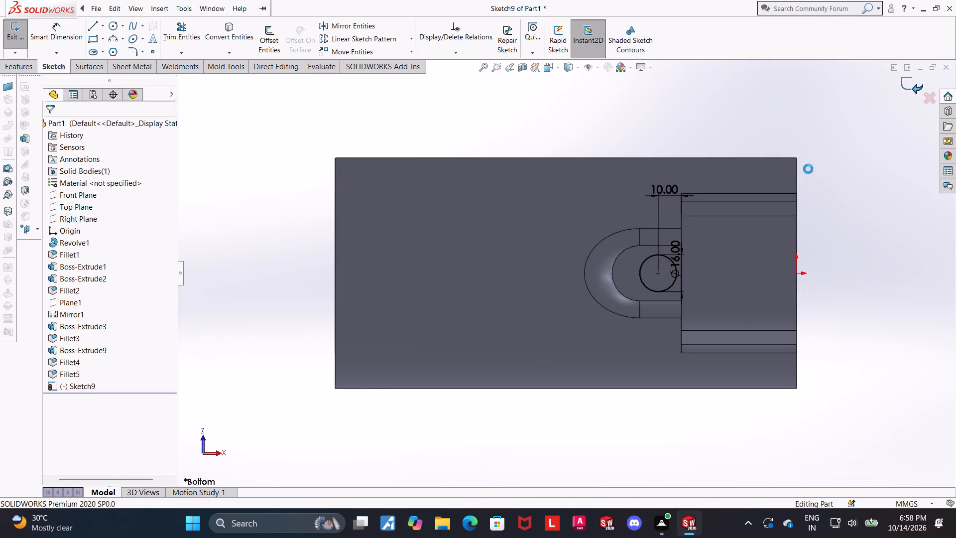
middle_click_drag(783, 173, 792, 285)
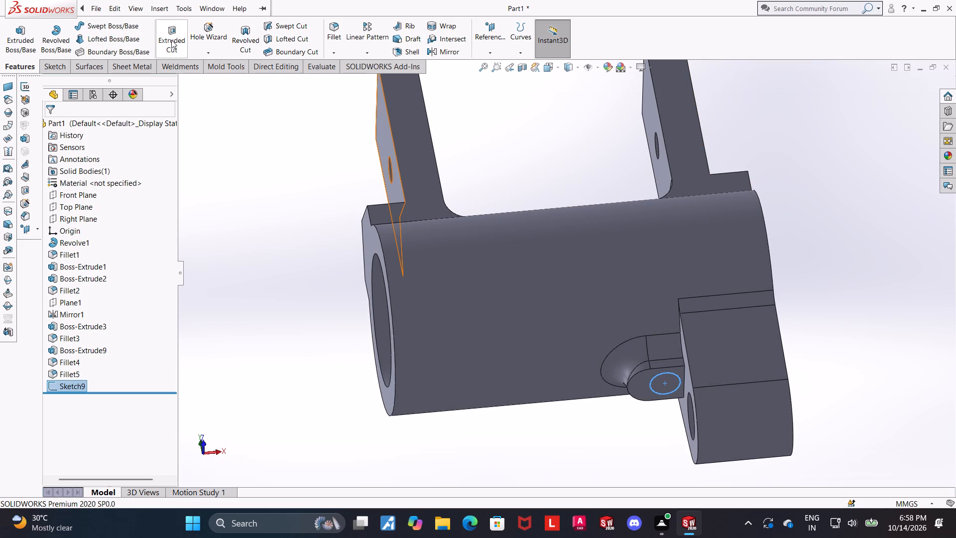
left_click(174, 39)
middle_click_drag(310, 129, 416, 136)
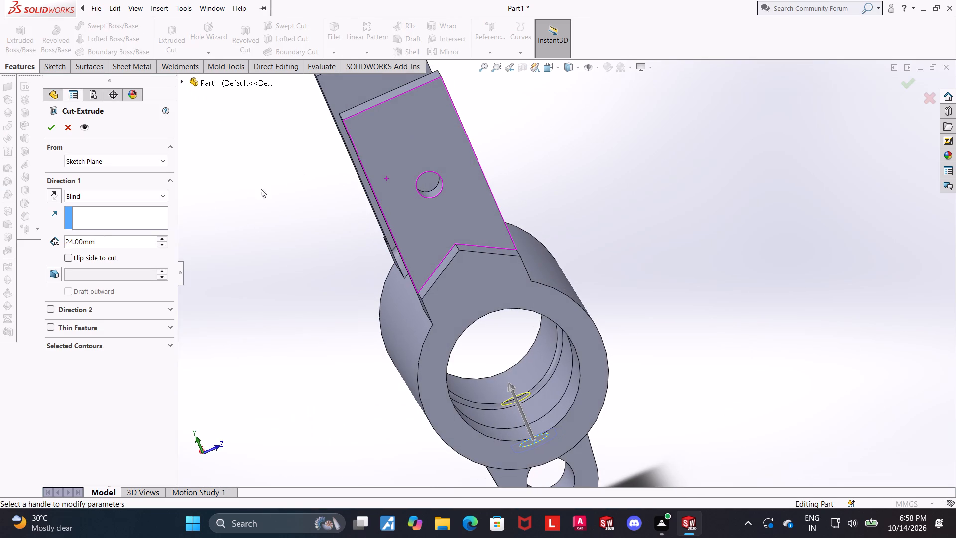
left_click(109, 192)
left_click(89, 235)
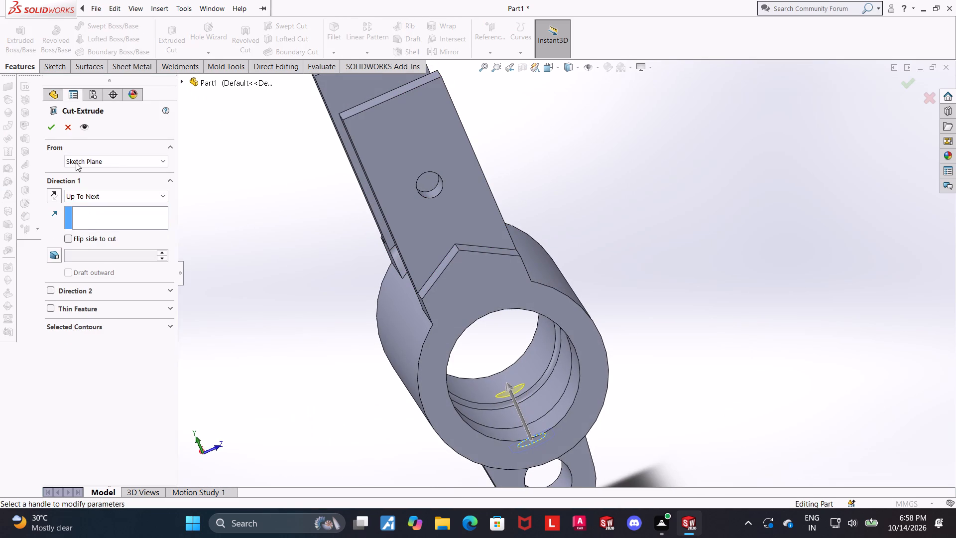
left_click(56, 122)
Section the part along the Front Plane in front view and examine the hole cut through the small boss into the bore.
middle_click_drag(842, 303, 770, 292)
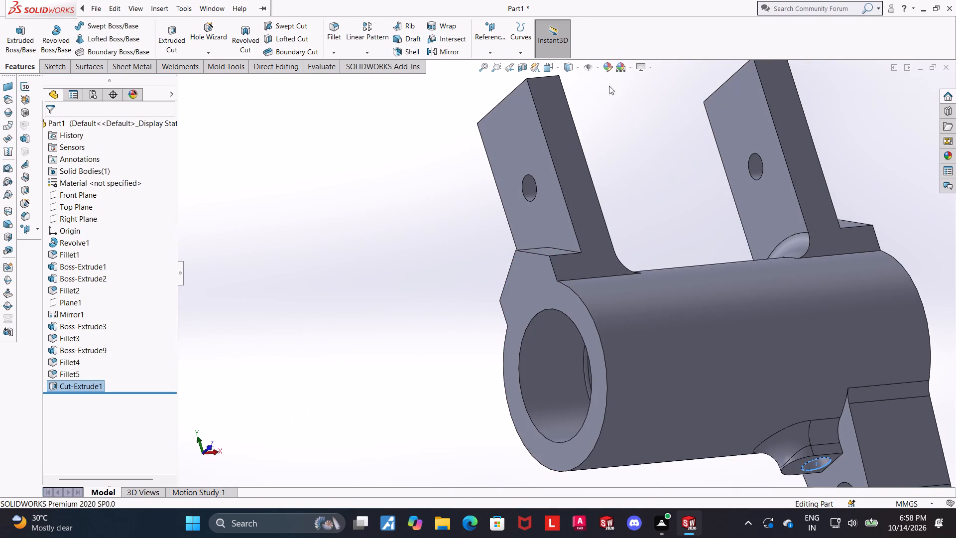
left_click(549, 62)
left_click(513, 308)
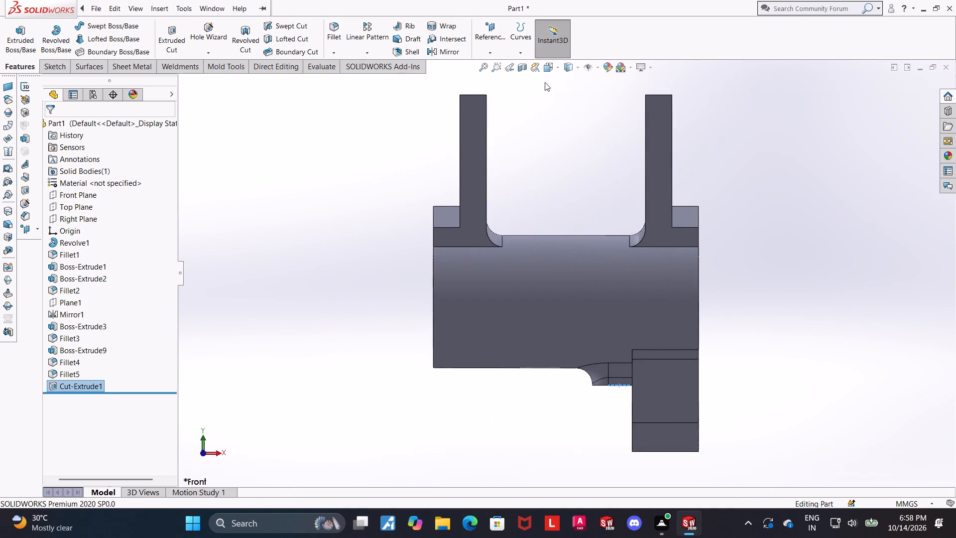
left_click(523, 71)
left_click(52, 128)
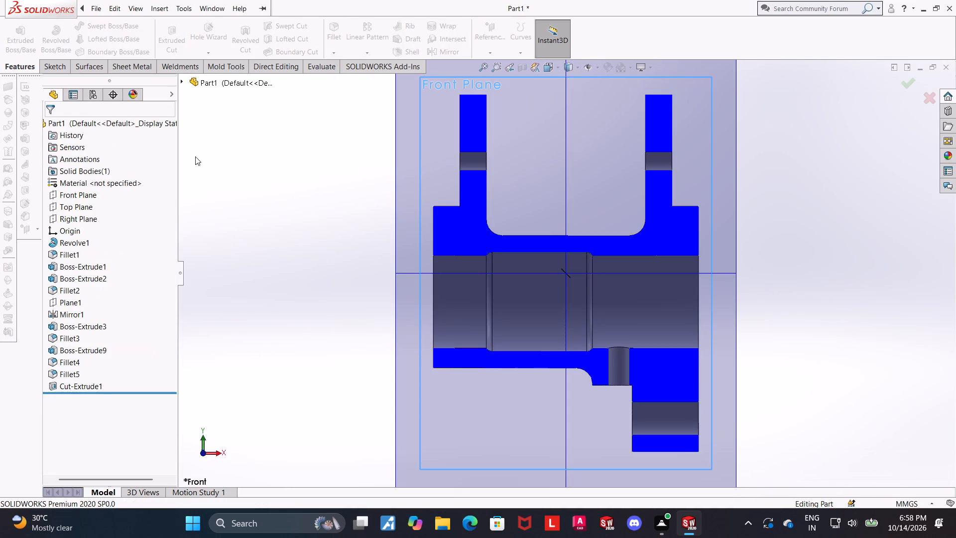
scroll(774, 348, "up", 1)
scroll(687, 365, "down", 1)
scroll(594, 363, "down", 1)
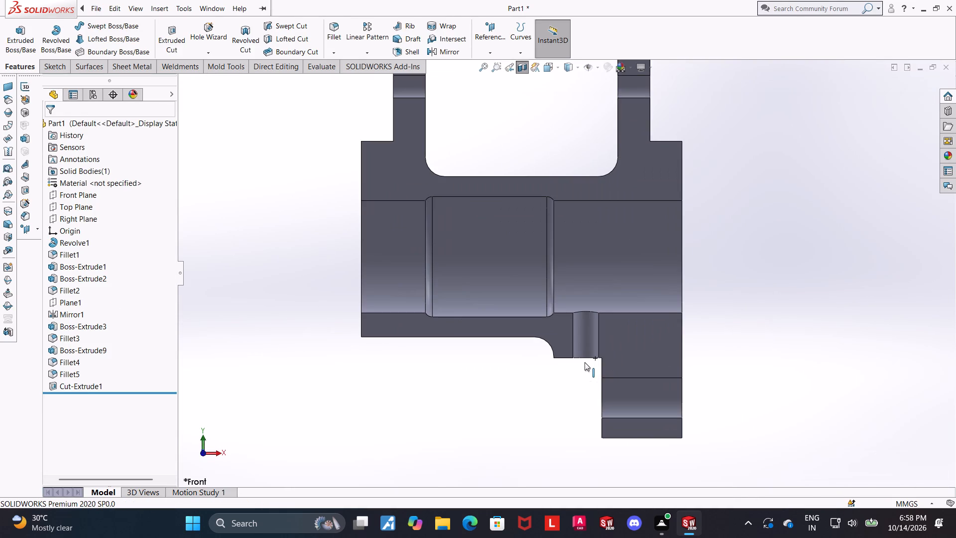
scroll(585, 362, "down", 5)
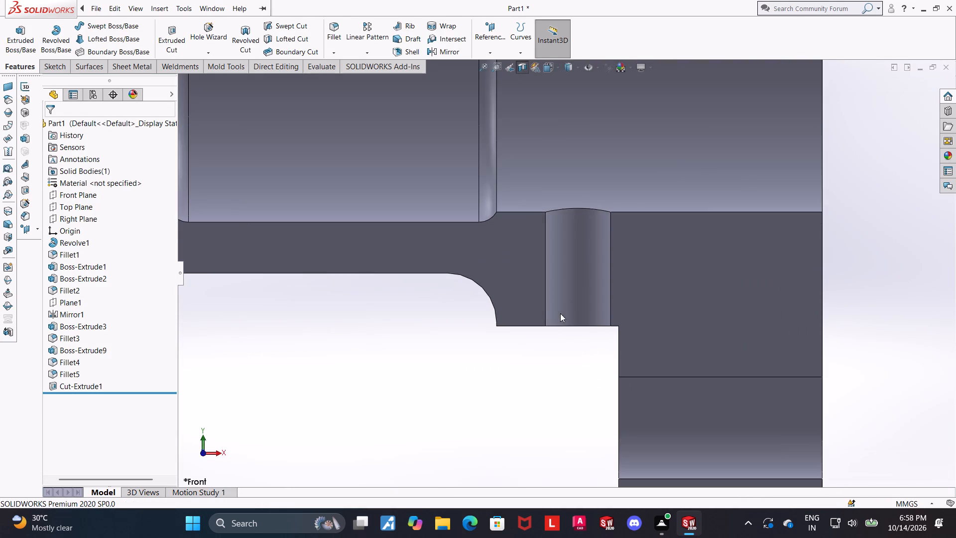
Start a measurement from the sectioned small boss's lower outer corner and inspect the hole's edge where it meets the bore.
middle_click_drag(480, 349, 485, 319)
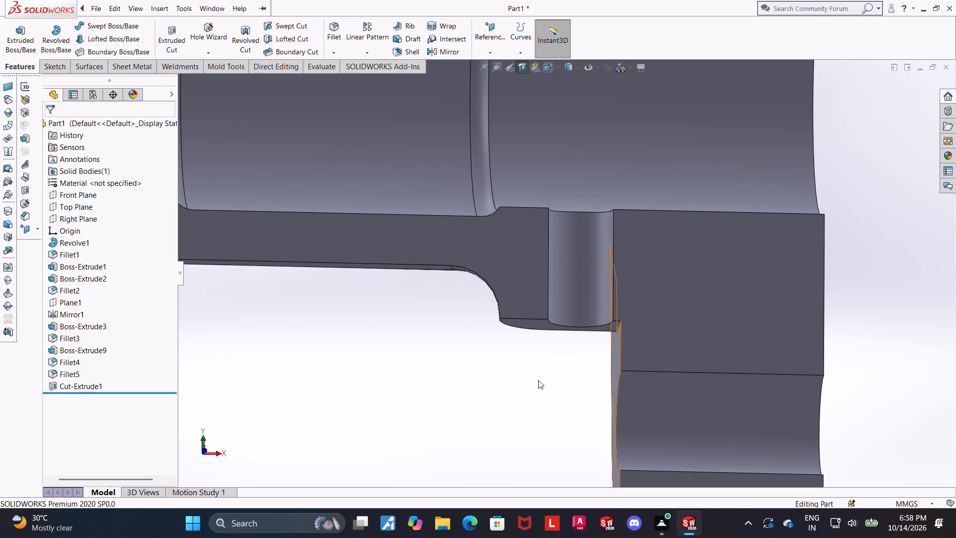
middle_click_drag(527, 382, 535, 380)
left_click(537, 387)
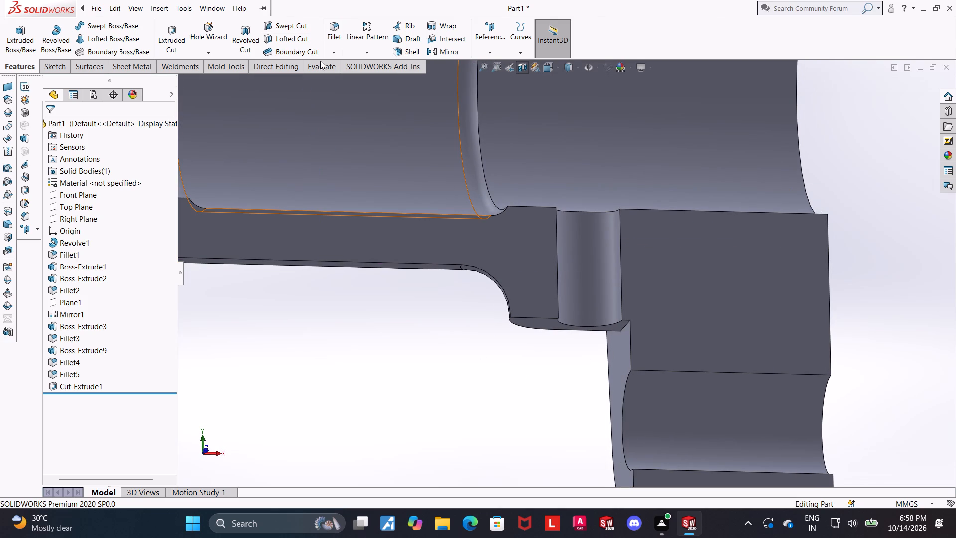
left_click(319, 62)
left_click(112, 36)
scroll(529, 360, "down", 3)
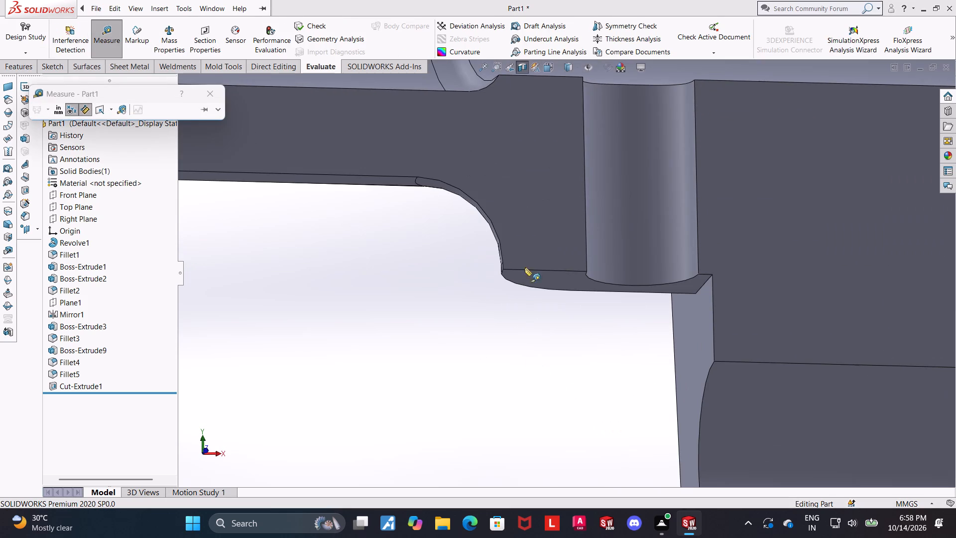
scroll(518, 256, "down", 6)
middle_click_drag(524, 326, 539, 332)
scroll(534, 329, "up", 1)
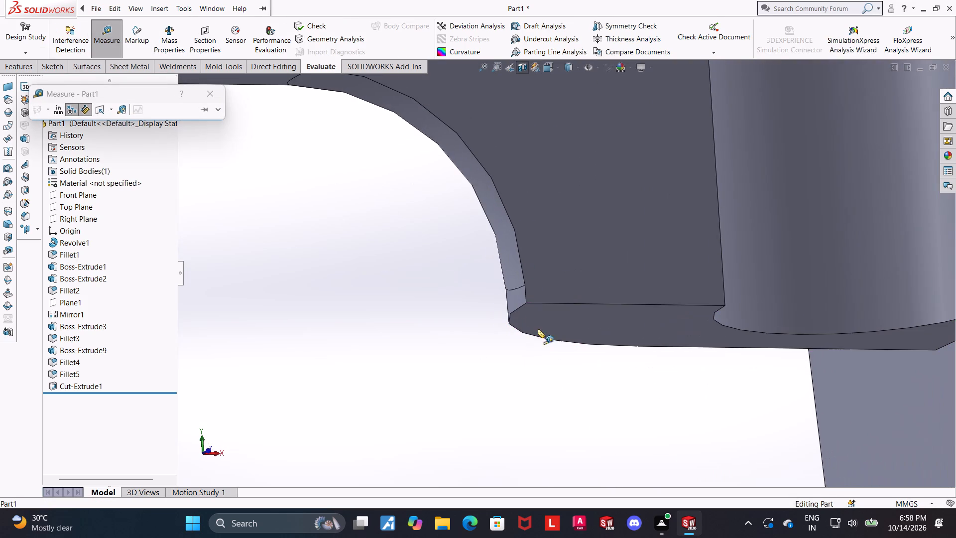
left_click(525, 303)
scroll(798, 326, "up", 1)
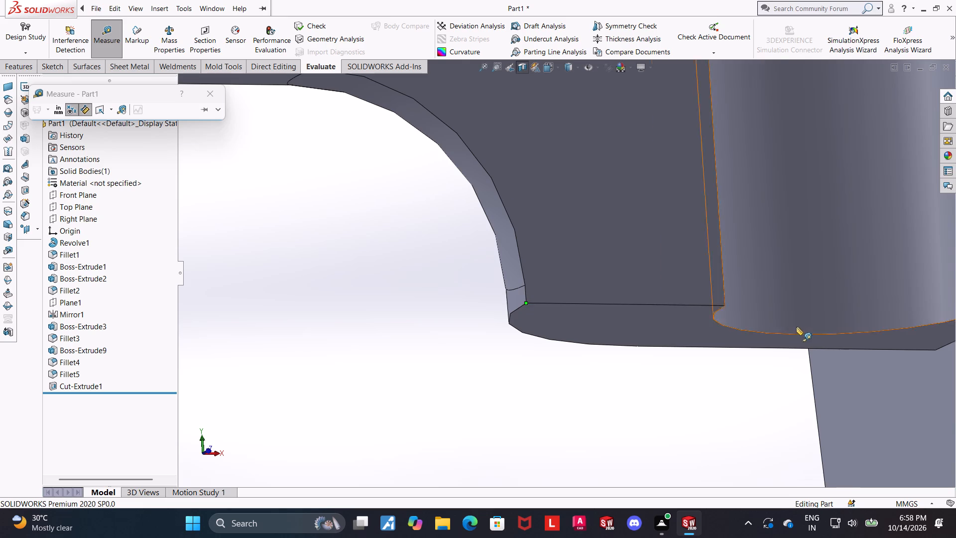
scroll(796, 327, "up", 3)
middle_click_drag(788, 327, 774, 334)
scroll(774, 335, "up", 3)
middle_click_drag(755, 293, 750, 299)
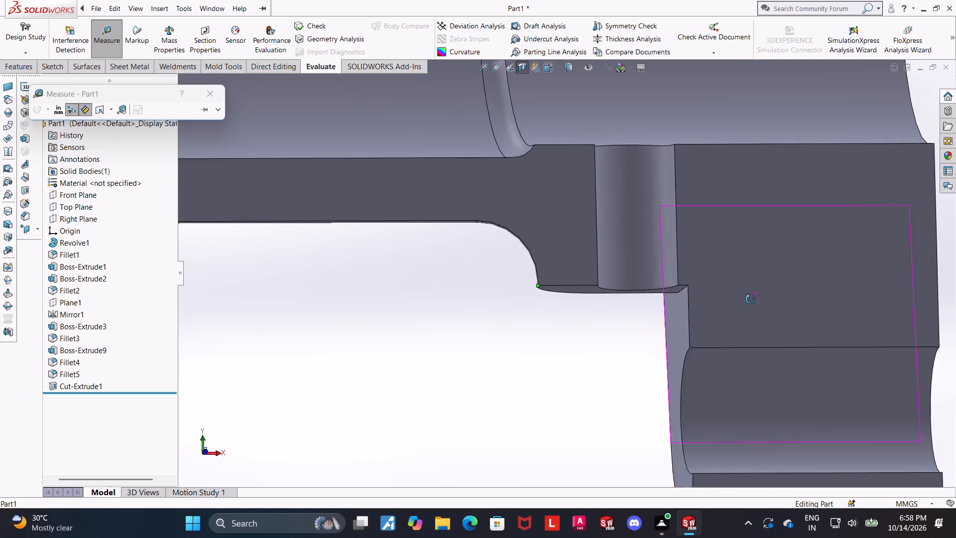
middle_click_drag(750, 299, 744, 328)
scroll(745, 328, "up", 1)
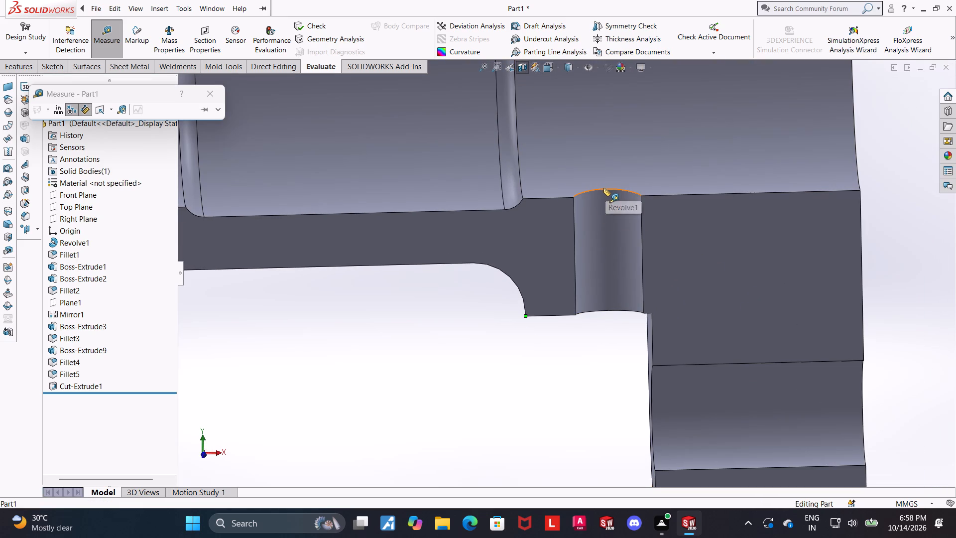
middle_click_drag(610, 187, 615, 231)
scroll(613, 192, "down", 4)
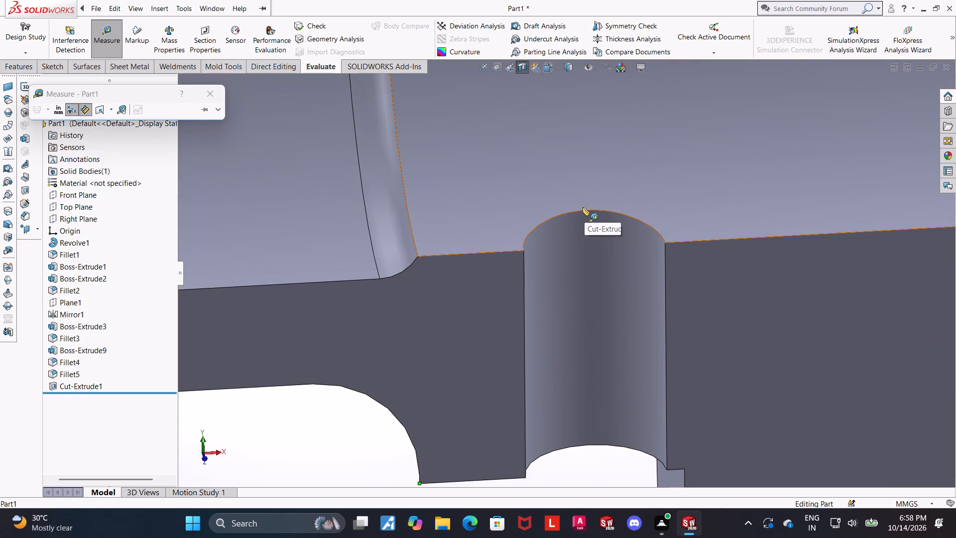
scroll(582, 219, "up", 4)
key("Escape")
Inspect the sectioned part from below and turn off the section view.
scroll(532, 392, "up", 3)
middle_click_drag(531, 396, 534, 332)
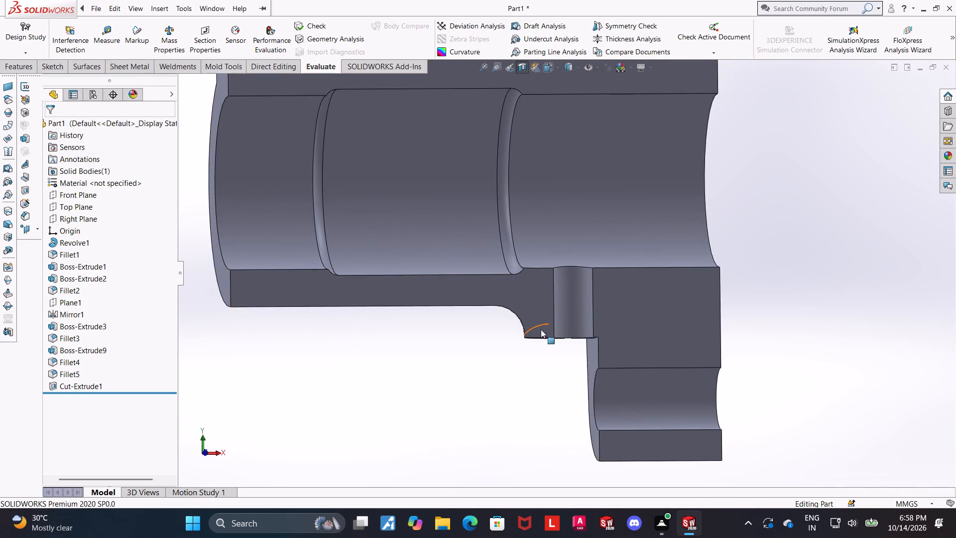
scroll(556, 338, "up", 3)
scroll(582, 359, "down", 1)
middle_click_drag(597, 364, 617, 273)
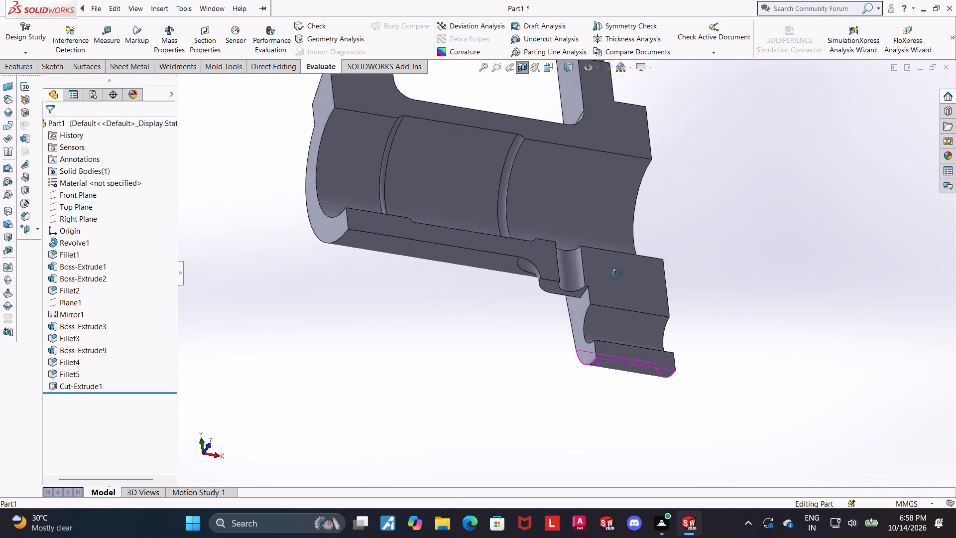
middle_click_drag(617, 273, 624, 244)
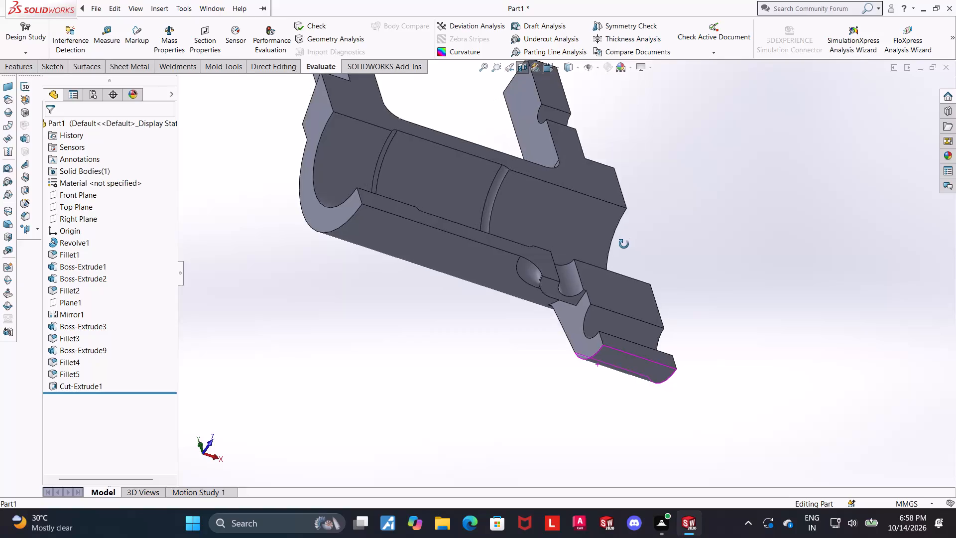
middle_click_drag(624, 244, 620, 310)
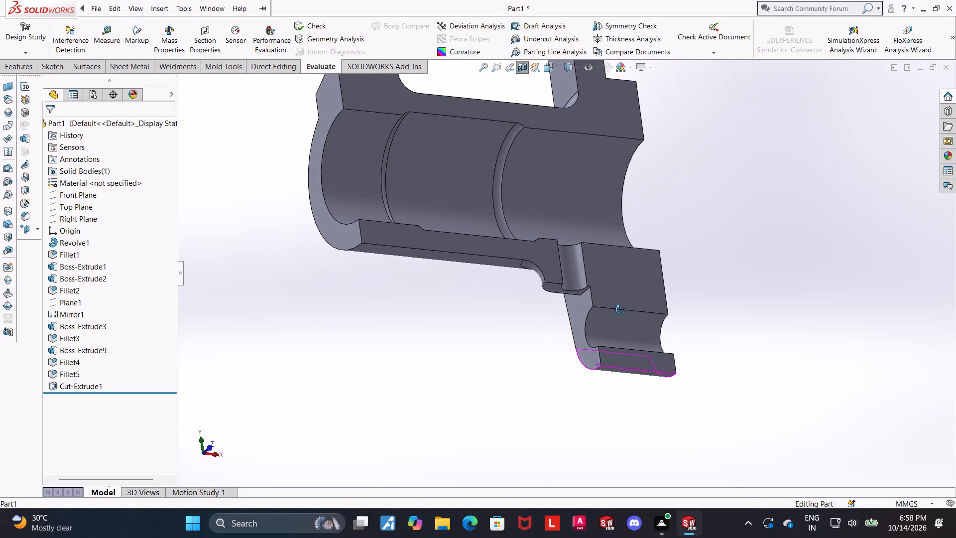
middle_click_drag(620, 310, 621, 310)
left_click(530, 327)
left_click(520, 67)
Orient the part to the Left view and examine the small boss and the lug.
scroll(441, 406, "up", 1)
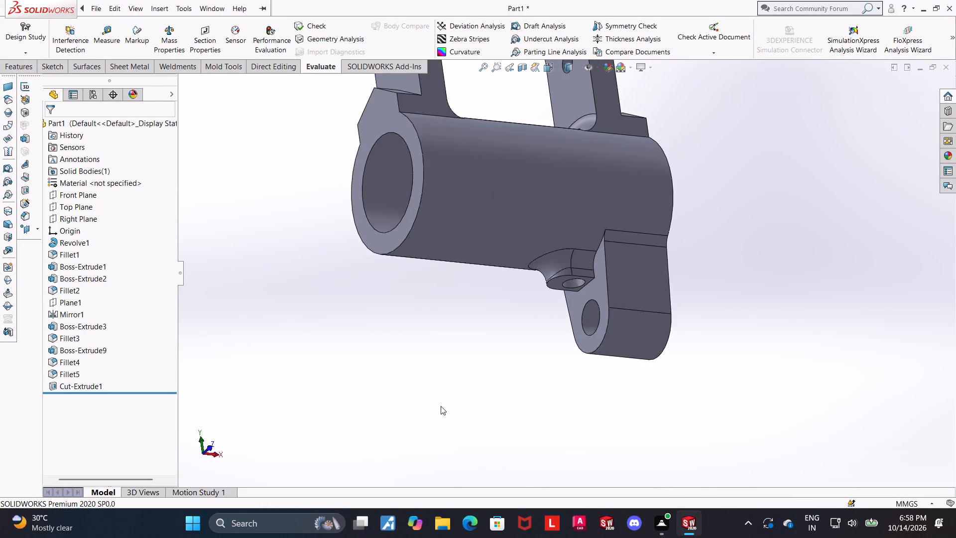
middle_click_drag(441, 406, 517, 381)
left_click(552, 67)
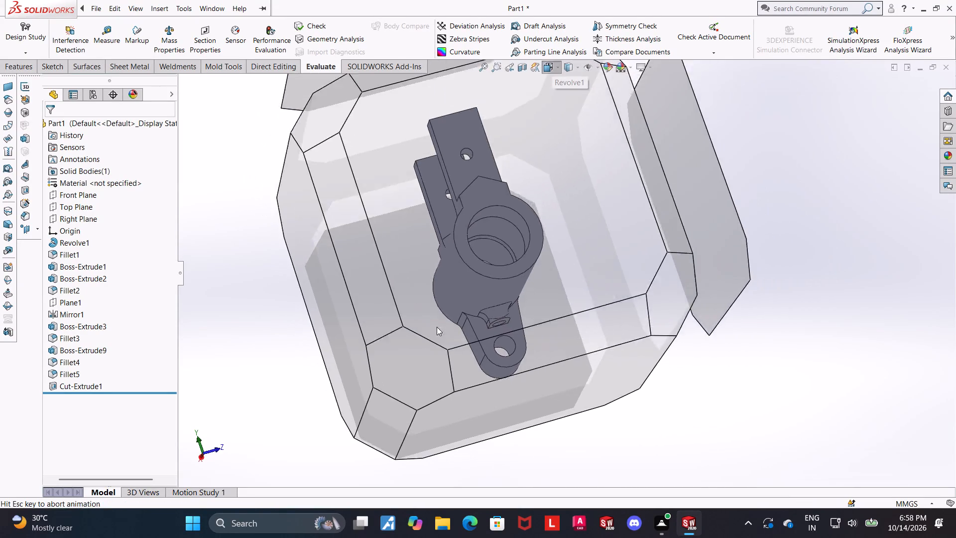
left_click(450, 339)
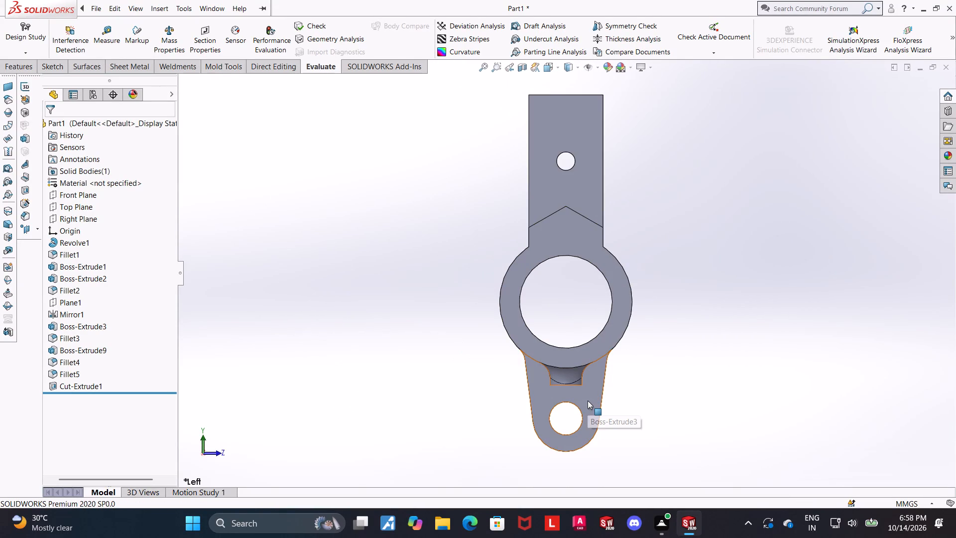
scroll(588, 401, "down", 2)
scroll(633, 324, "up", 2)
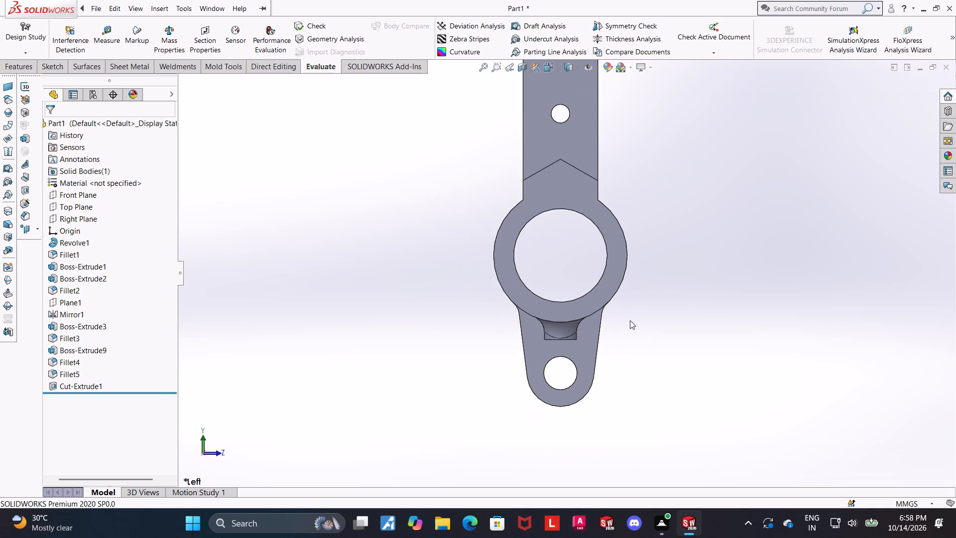
scroll(617, 272, "up", 2)
scroll(600, 231, "down", 1)
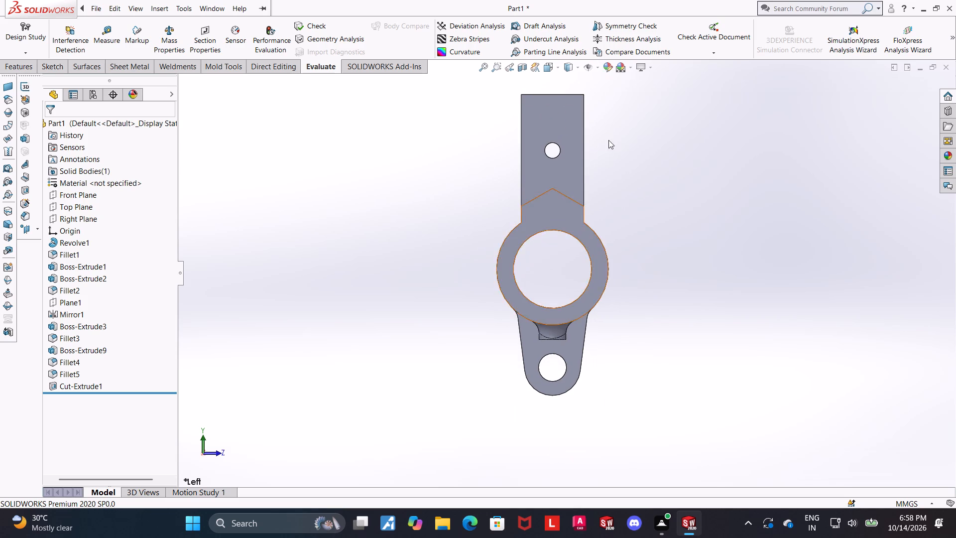
Switch the display style to Hidden Lines Visible and check the hole through the small boss.
left_click(569, 65)
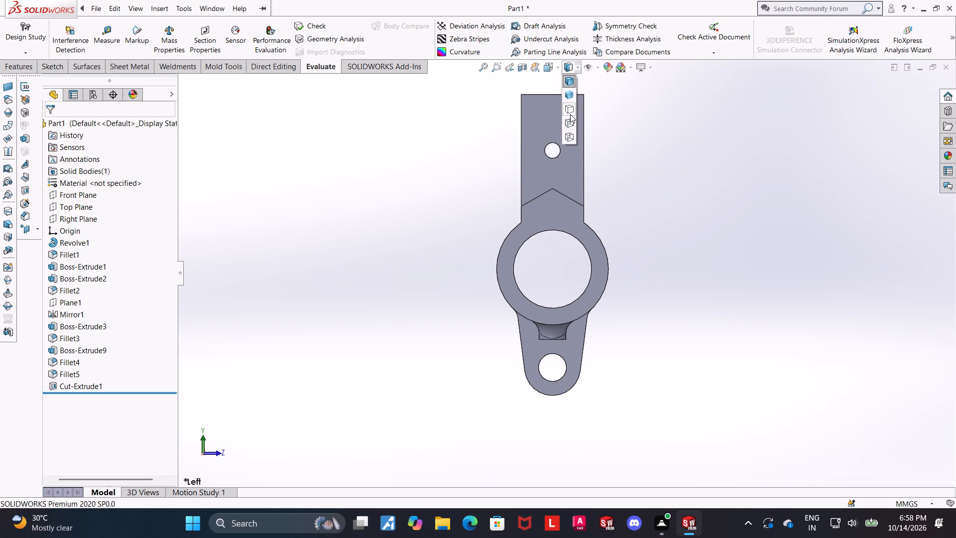
left_click(570, 121)
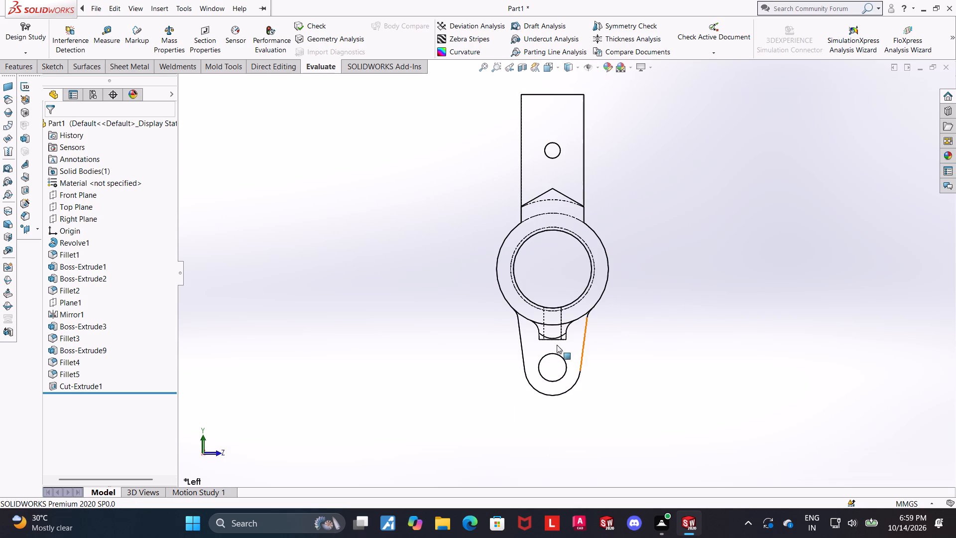
scroll(554, 346, "down", 2)
scroll(622, 328, "down", 1)
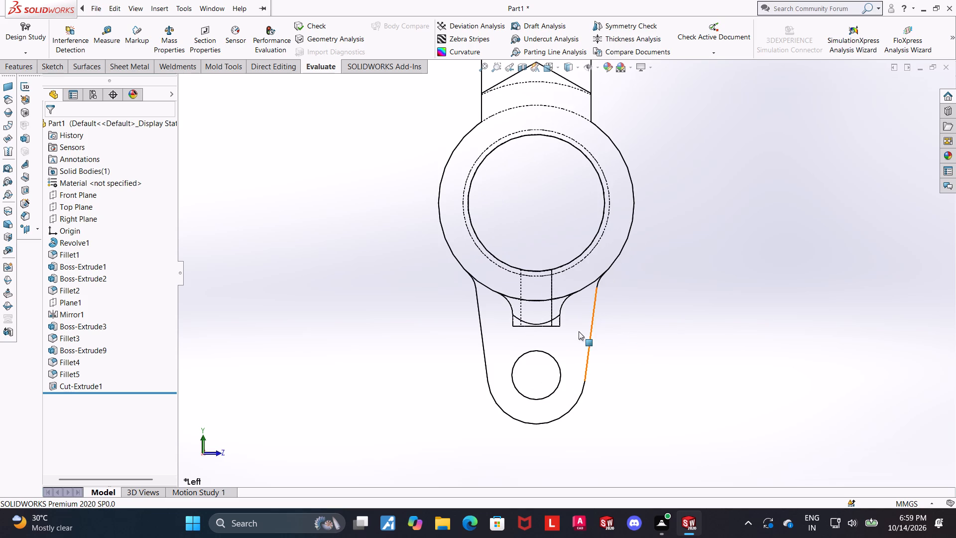
scroll(600, 321, "up", 2)
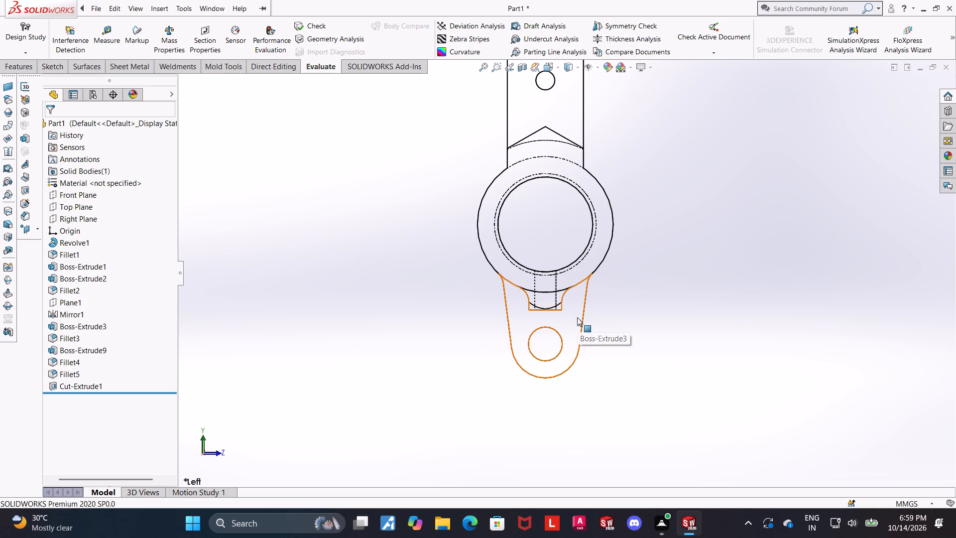
Measure the distance from the Top Plane to the small boss's underside face.
left_click(66, 206)
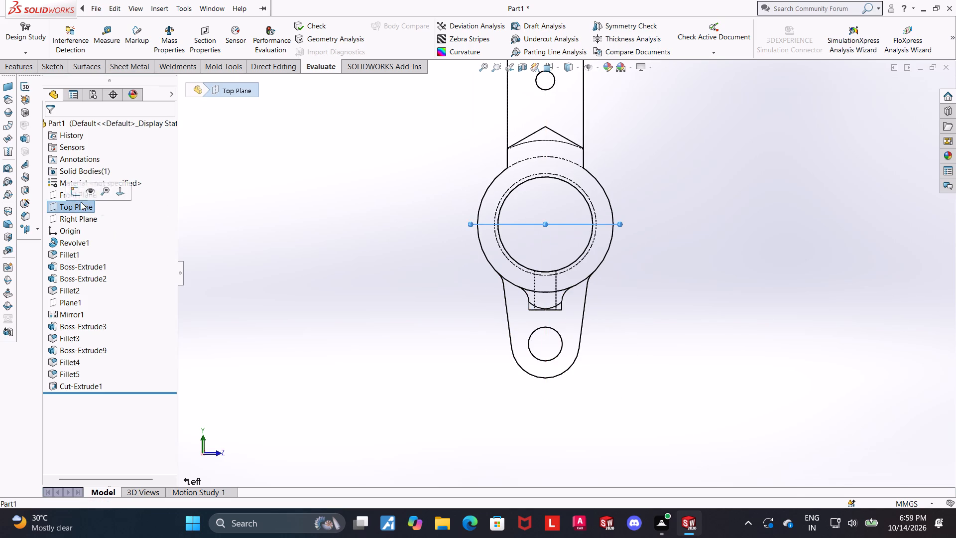
middle_click_drag(422, 253, 421, 223)
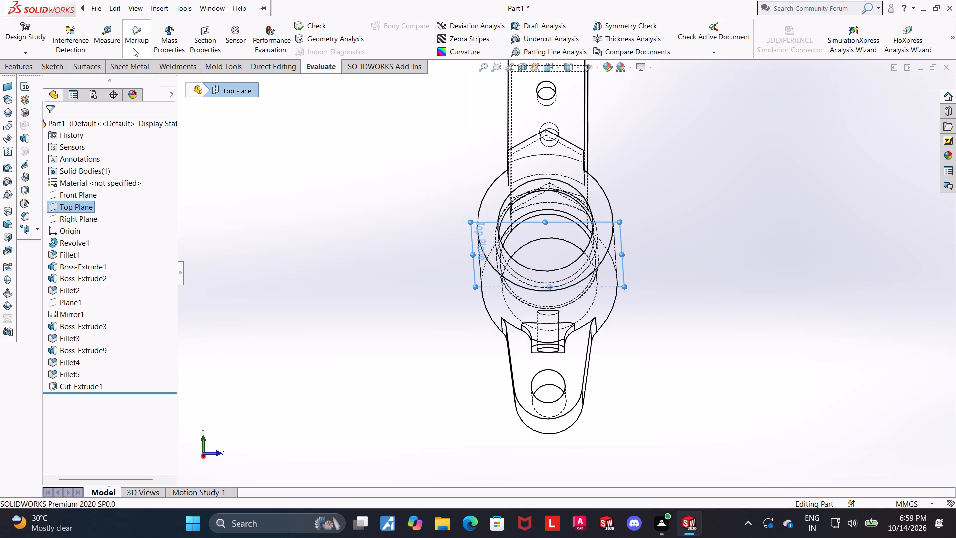
left_click(117, 41)
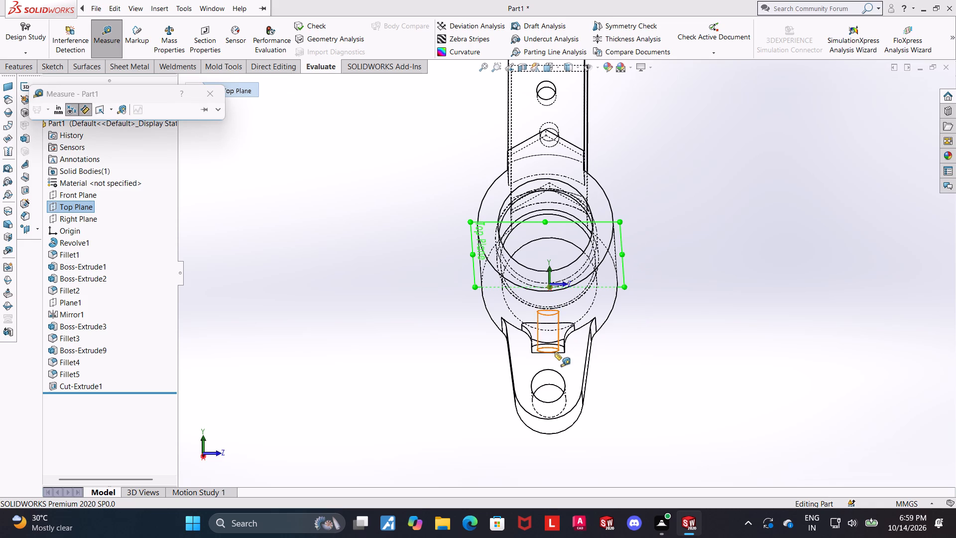
scroll(555, 346, "down", 5)
left_click(572, 329)
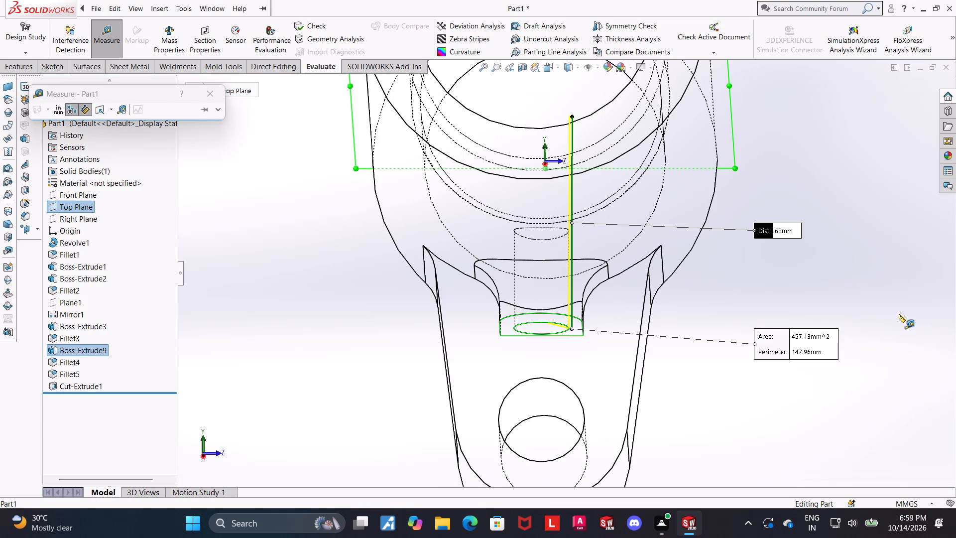
scroll(899, 314, "up", 2)
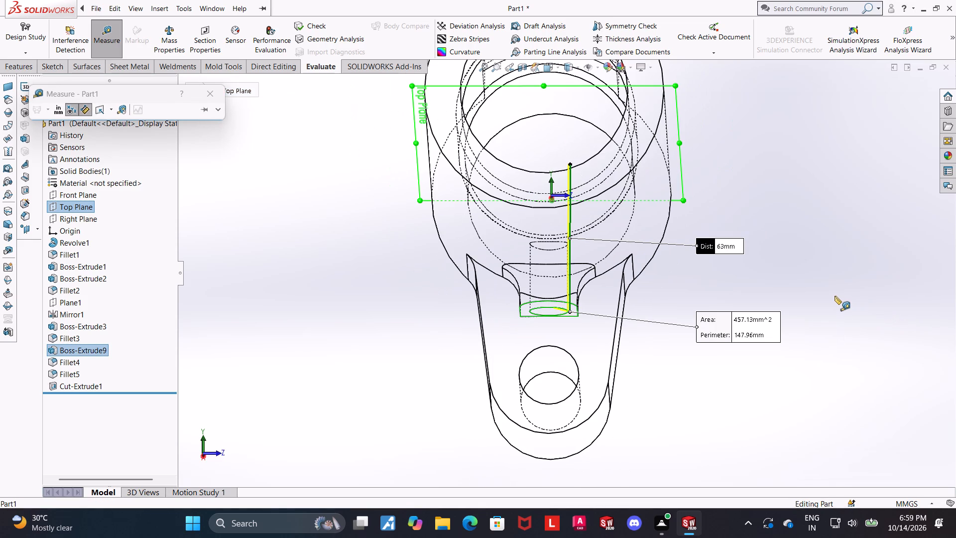
scroll(752, 258, "up", 1)
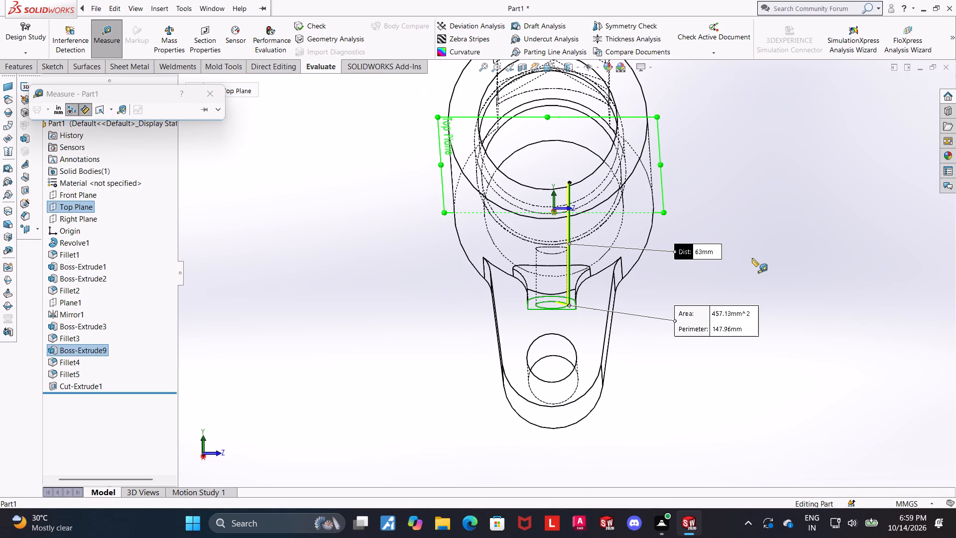
scroll(745, 266, "down", 1)
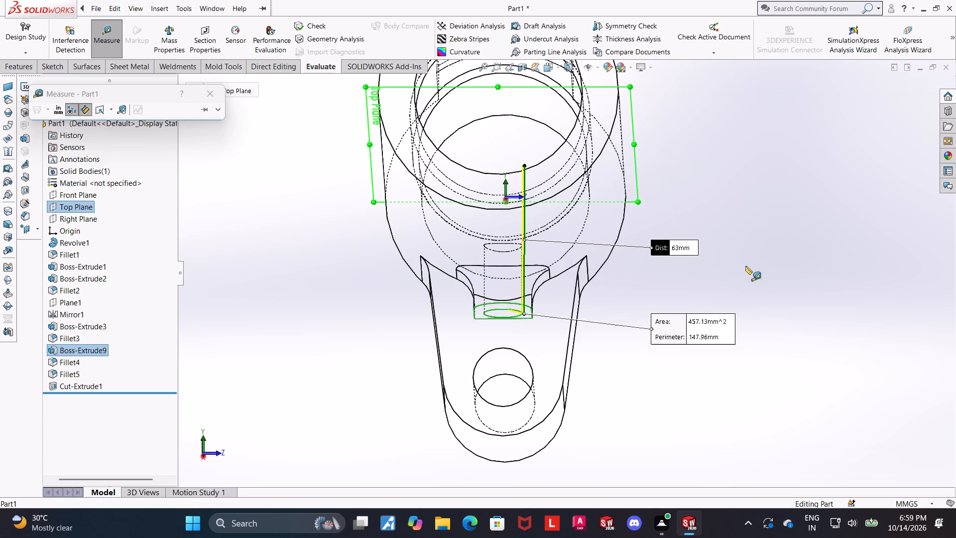
key("Escape")
Return to the Left view and examine the hidden edges of the small boss, its hole and the lug.
scroll(734, 266, "up", 3)
middle_click_drag(691, 225, 691, 286)
scroll(689, 283, "up", 3)
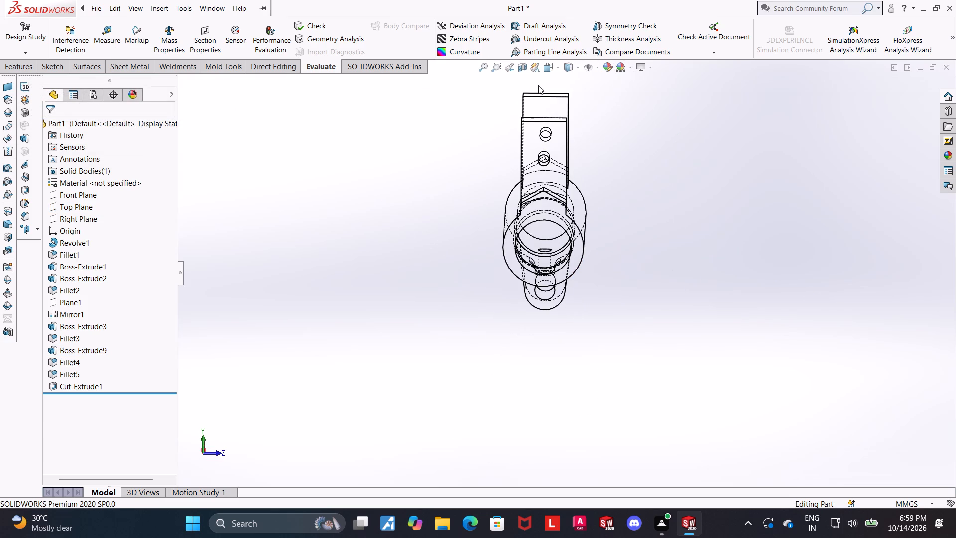
left_click(547, 64)
left_click(513, 299)
scroll(740, 378, "up", 1)
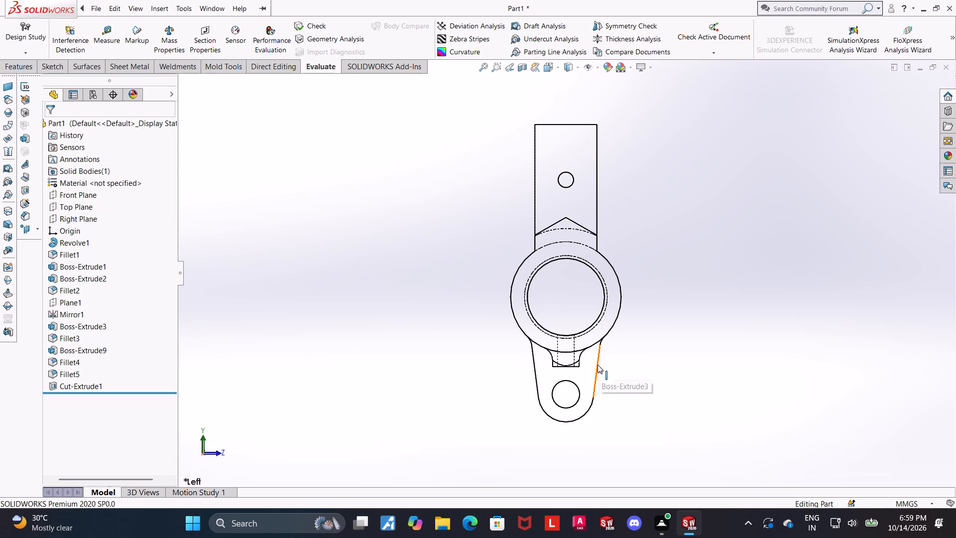
scroll(559, 367, "down", 7)
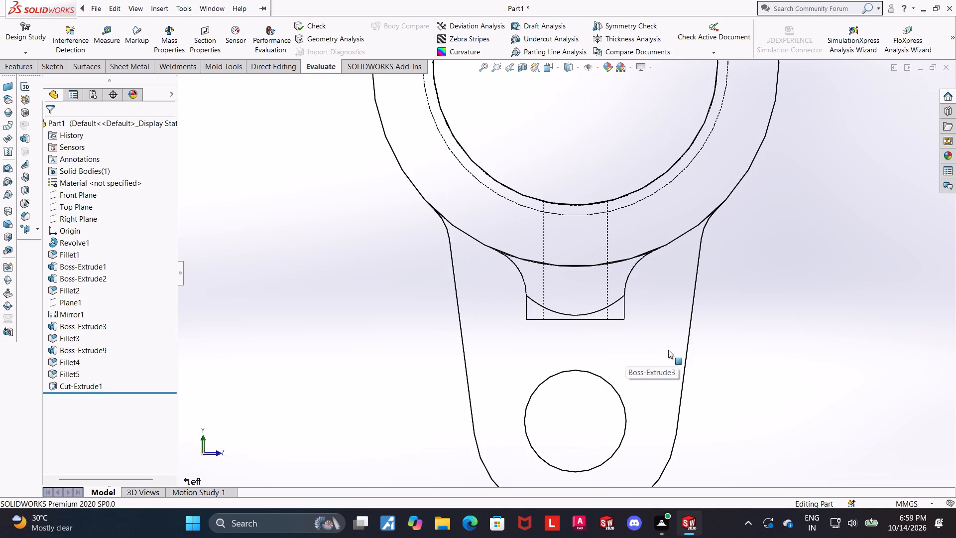
scroll(686, 349, "up", 3)
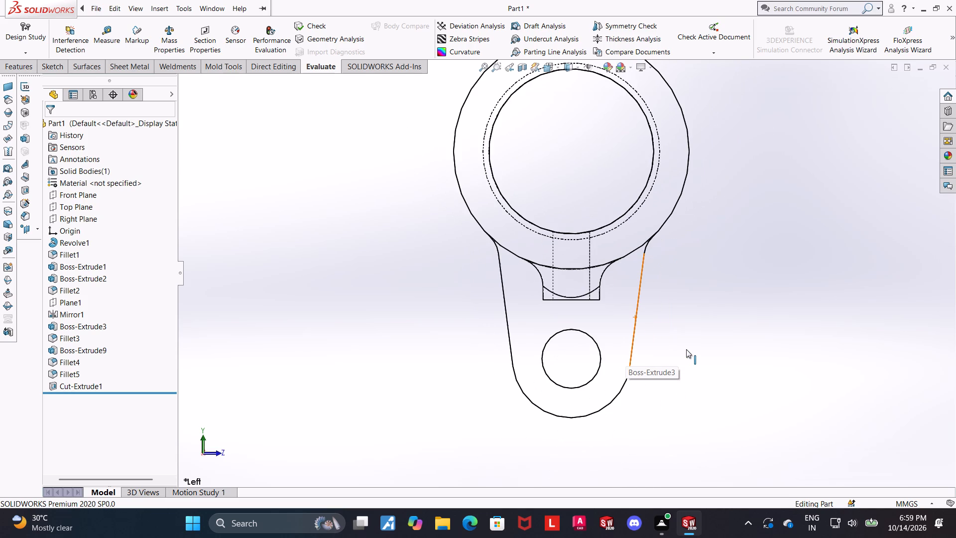
scroll(686, 349, "down", 1)
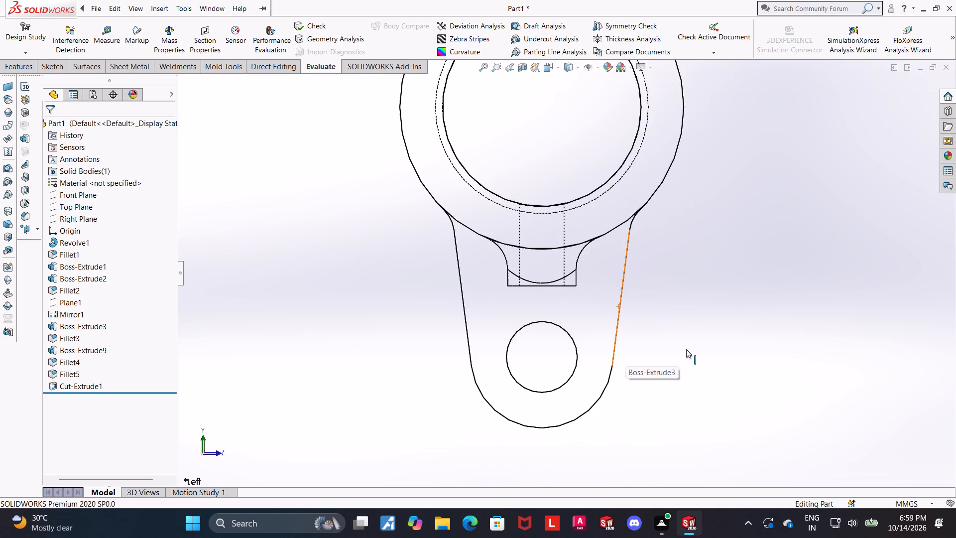
scroll(686, 349, "up", 1)
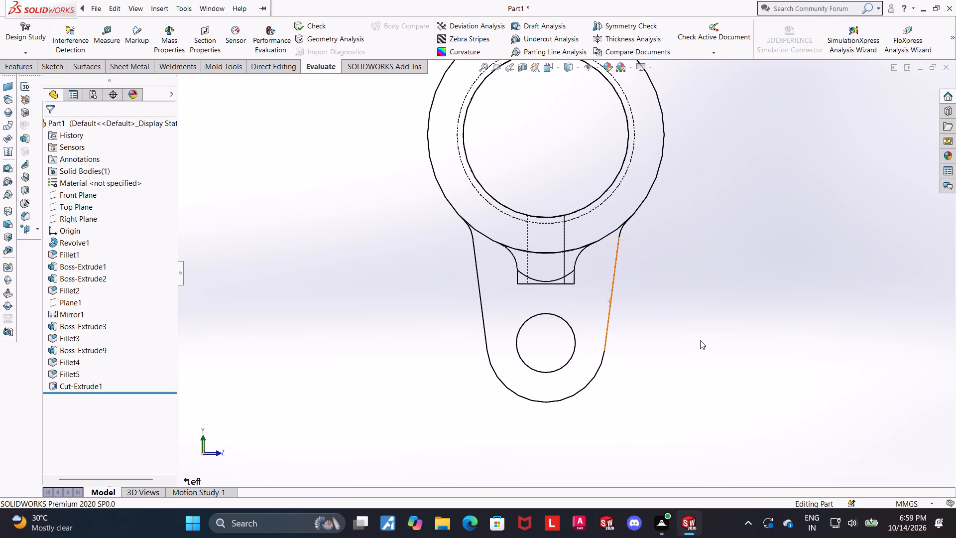
middle_click_drag(695, 338, 665, 349)
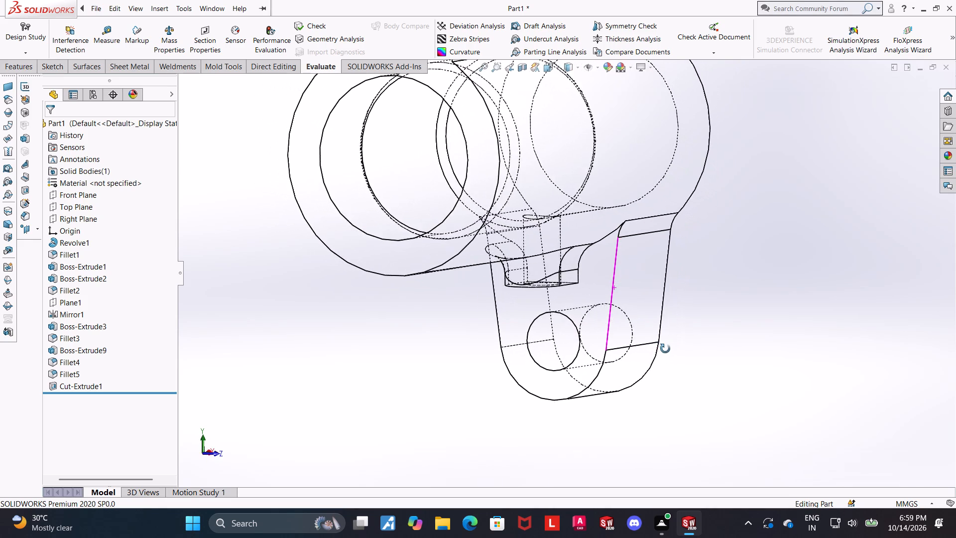
Examine the part's hidden edges from several angles, focusing on where the small boss meets the cylinder and the lug.
middle_click_drag(665, 349, 697, 363)
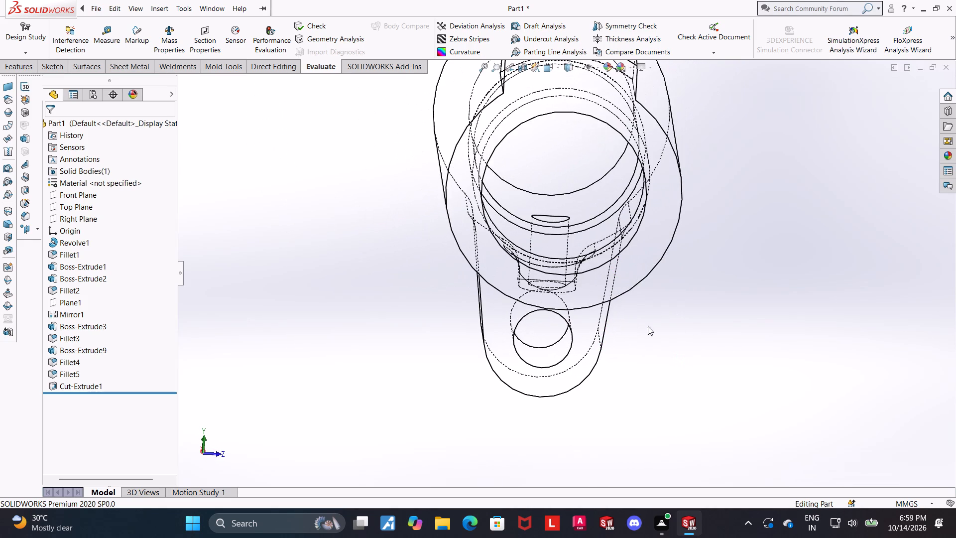
middle_click_drag(610, 321, 607, 370)
scroll(268, 360, "up", 1)
middle_click_drag(269, 360, 240, 331)
middle_click_drag(444, 388, 484, 261)
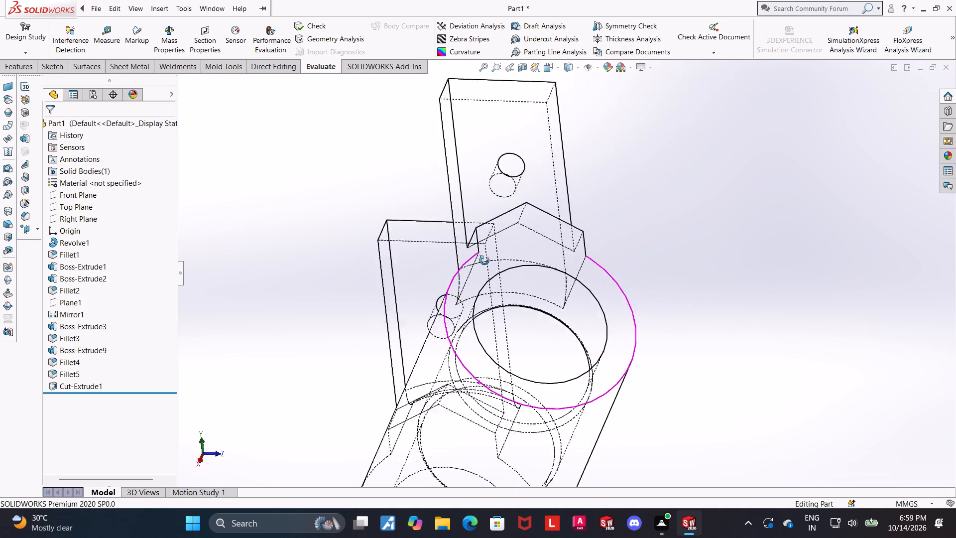
middle_click_drag(484, 261, 443, 330)
scroll(445, 329, "up", 1)
scroll(338, 383, "up", 4)
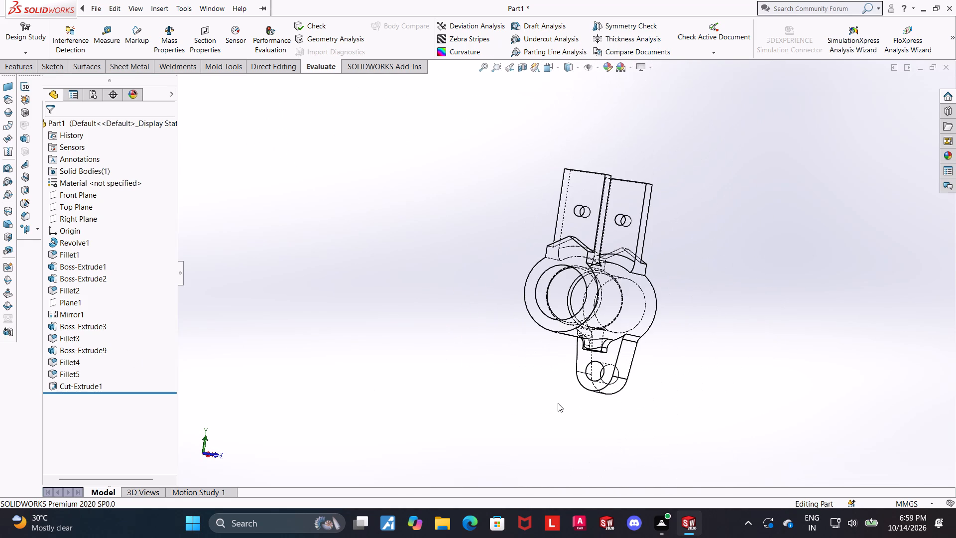
scroll(634, 352, "down", 4)
scroll(552, 346, "down", 1)
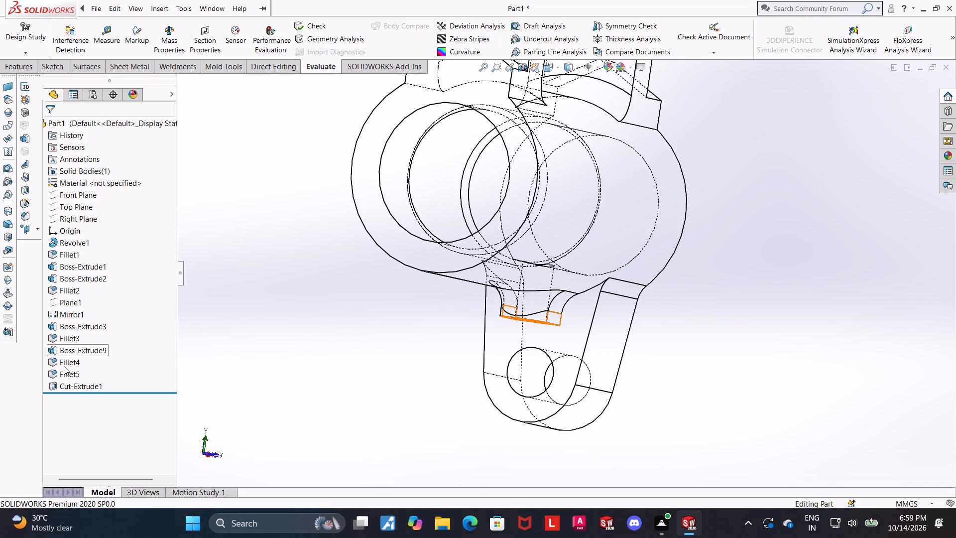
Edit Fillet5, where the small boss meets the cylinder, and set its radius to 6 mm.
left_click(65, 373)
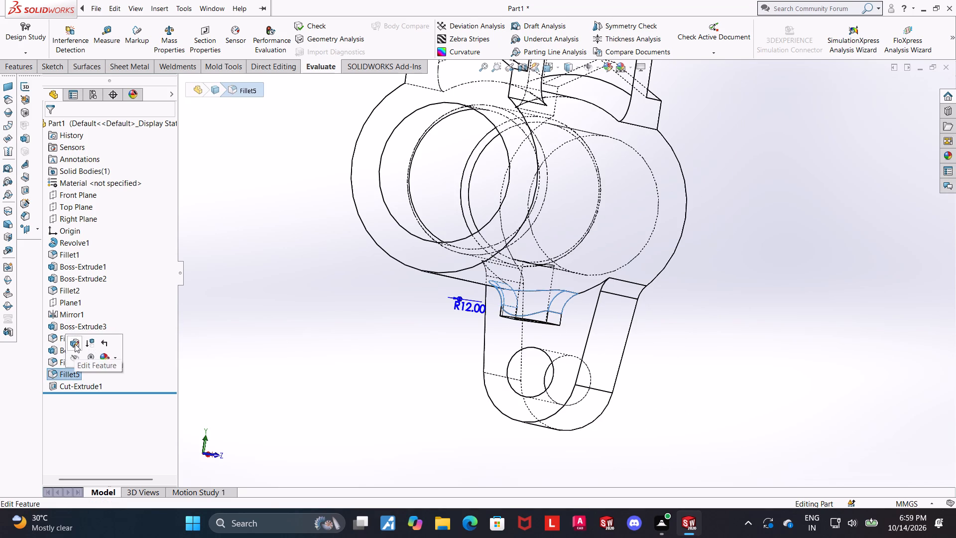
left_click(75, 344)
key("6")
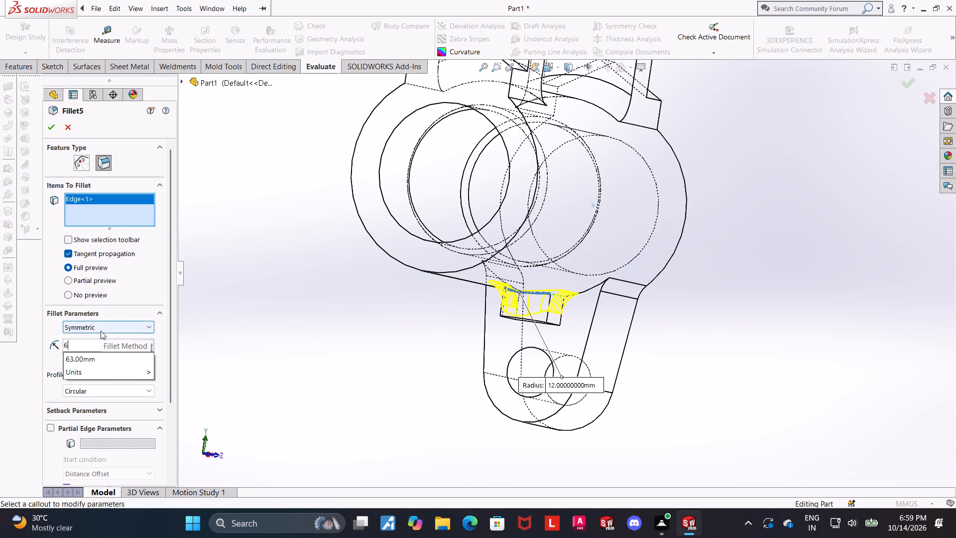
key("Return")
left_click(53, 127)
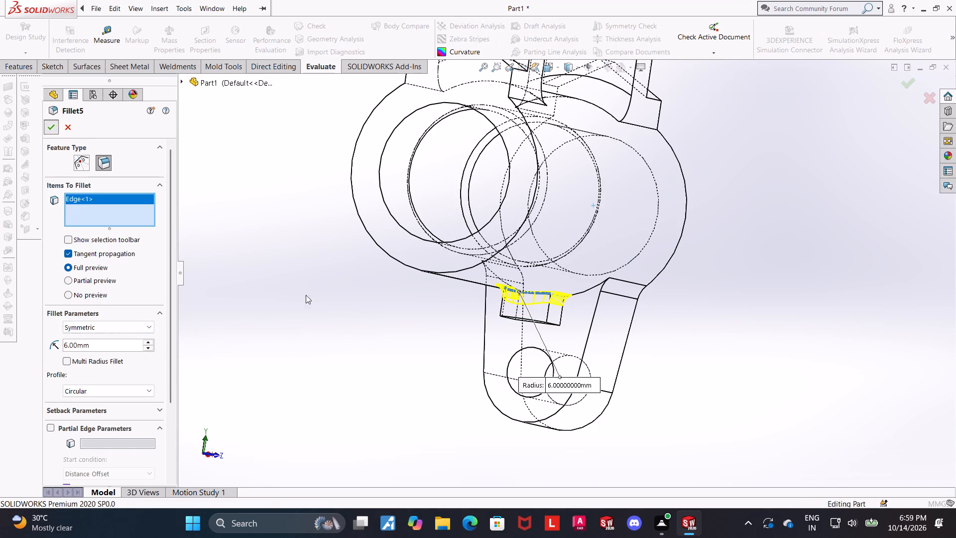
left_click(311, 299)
Orient the part to the Left view and examine the profile of the fillet between the small boss and the cylinder.
scroll(341, 279, "up", 1)
middle_click_drag(344, 281, 356, 282)
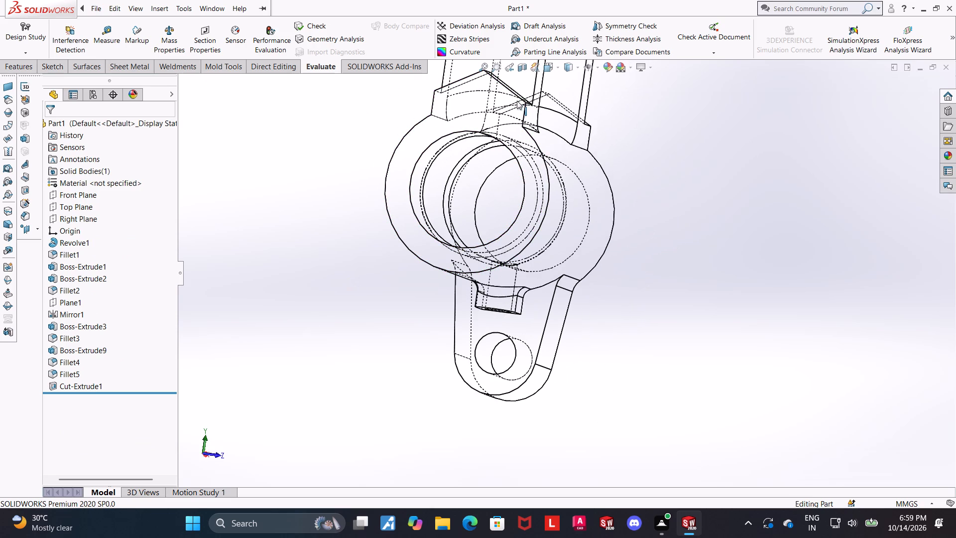
left_click(545, 67)
left_click(415, 317)
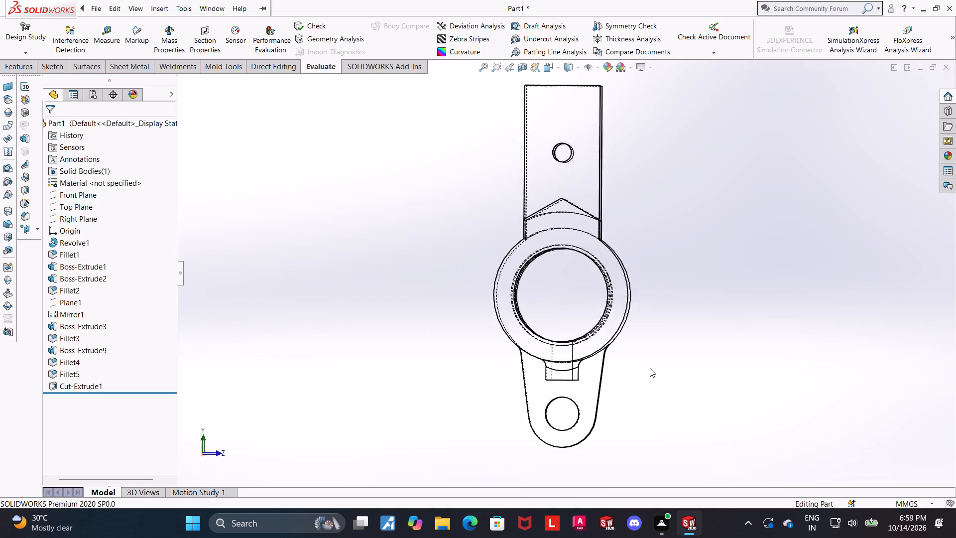
scroll(647, 402, "up", 1)
scroll(592, 393, "down", 3)
scroll(546, 319, "down", 3)
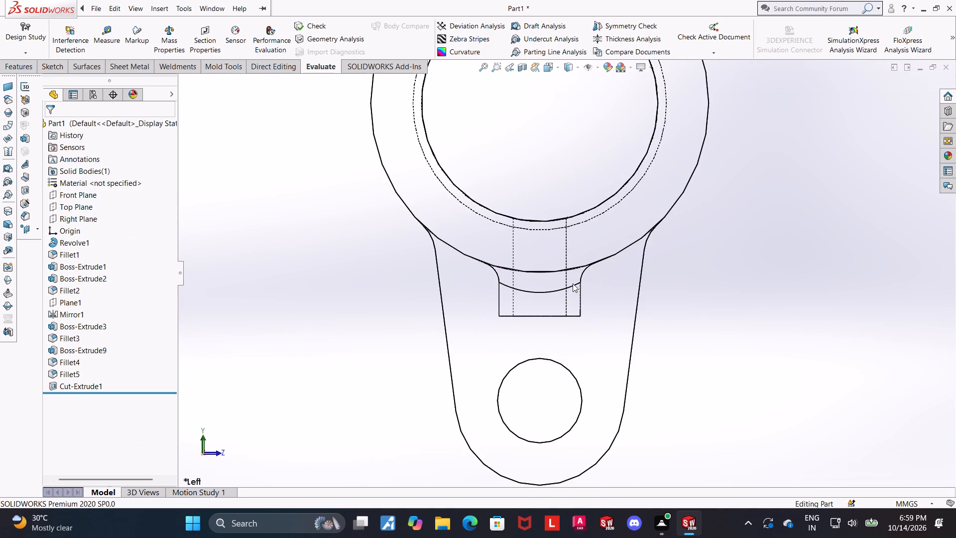
scroll(574, 285, "down", 2)
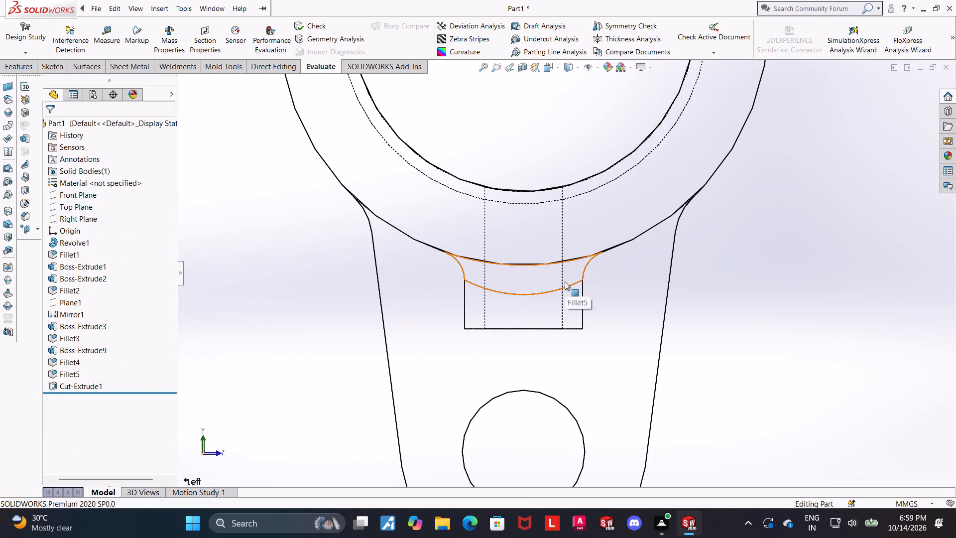
scroll(573, 290, "up", 1)
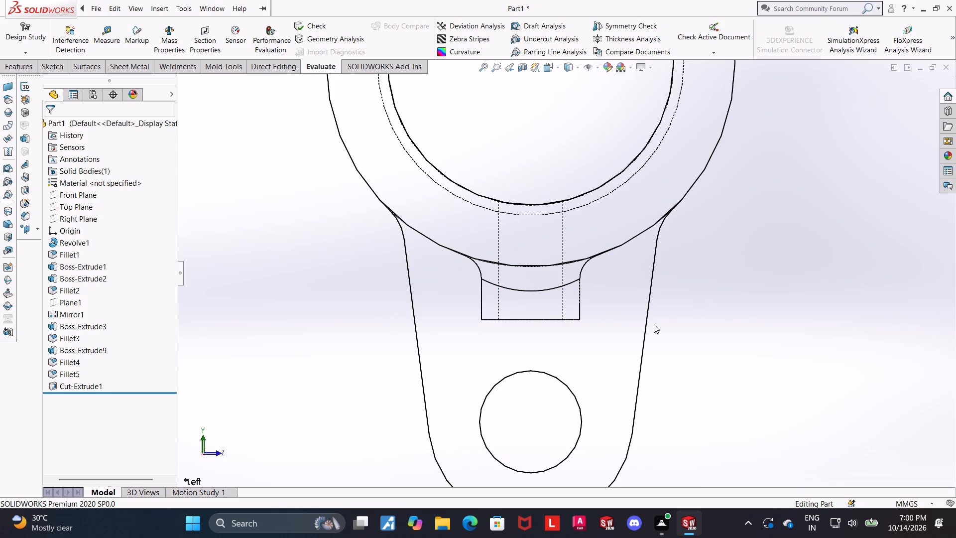
scroll(663, 326, "up", 1)
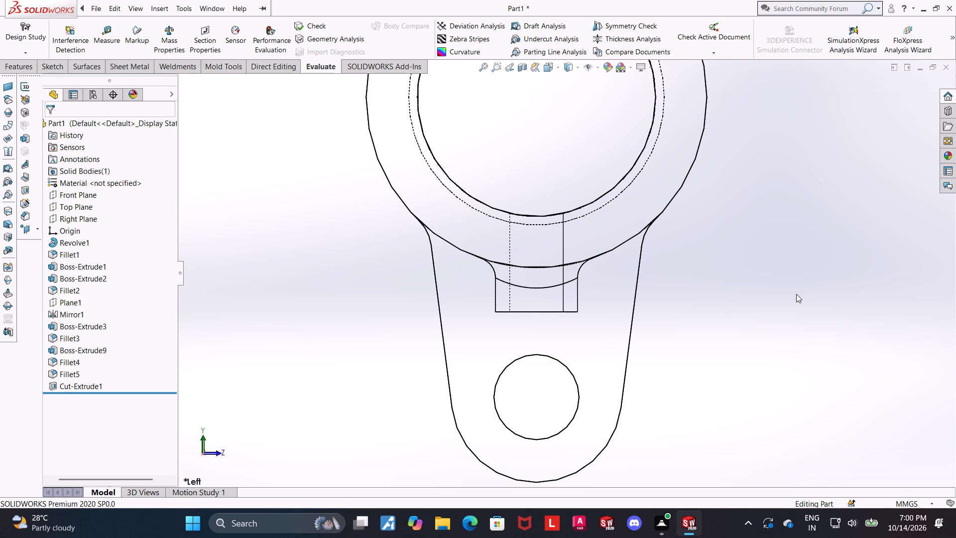
scroll(796, 294, "up", 1)
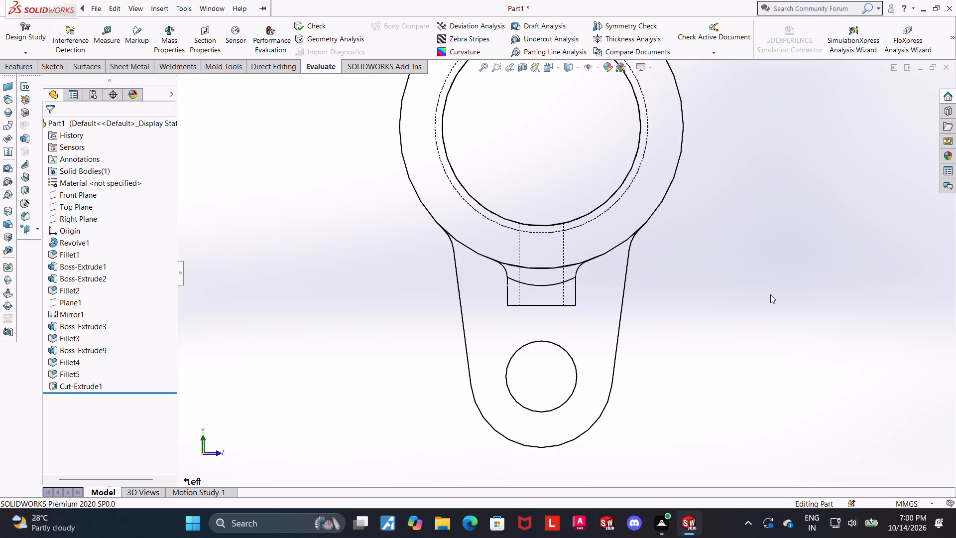
scroll(733, 302, "down", 1)
scroll(731, 302, "up", 1)
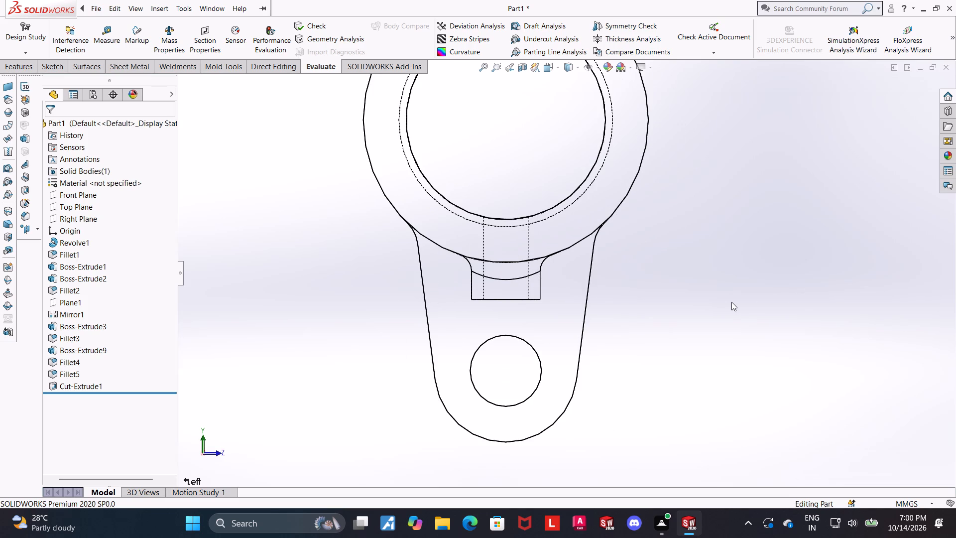
Examine the small boss's fillet and its junction with the lug from oblique angles.
middle_click_drag(723, 299, 685, 310)
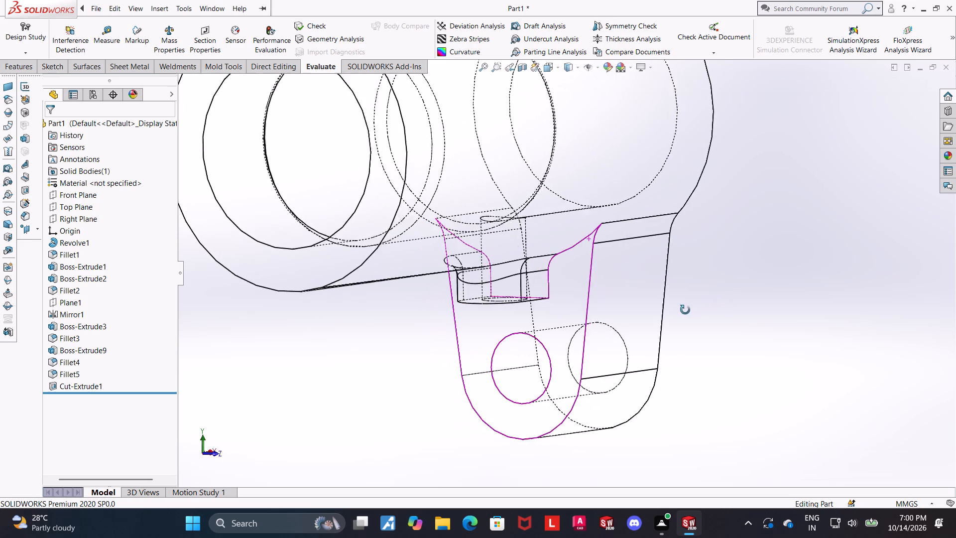
middle_click_drag(685, 310, 659, 347)
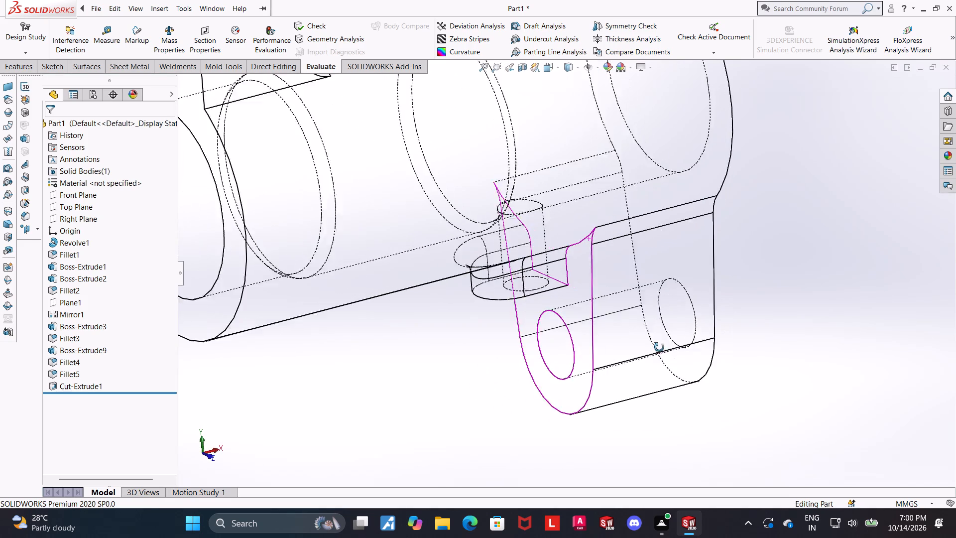
middle_click_drag(659, 347, 681, 337)
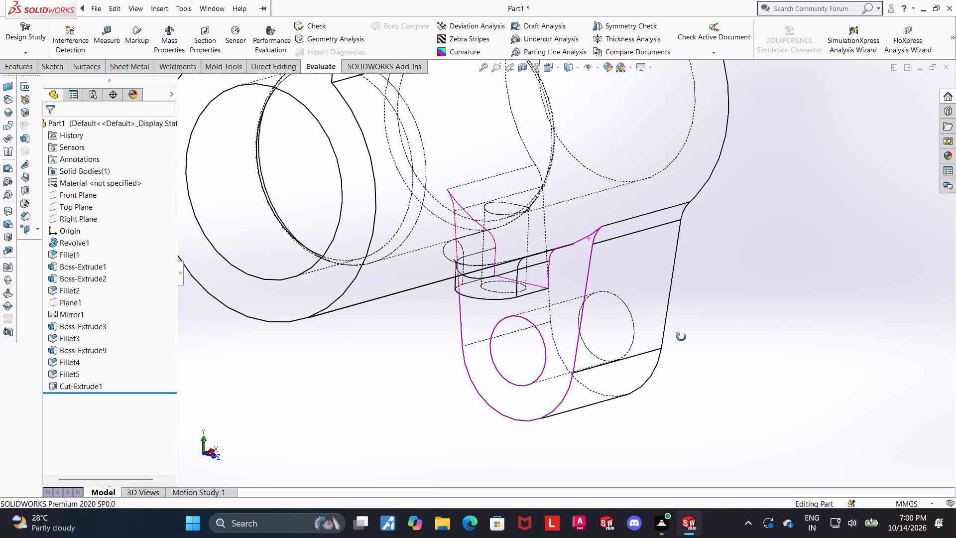
middle_click_drag(681, 337, 698, 330)
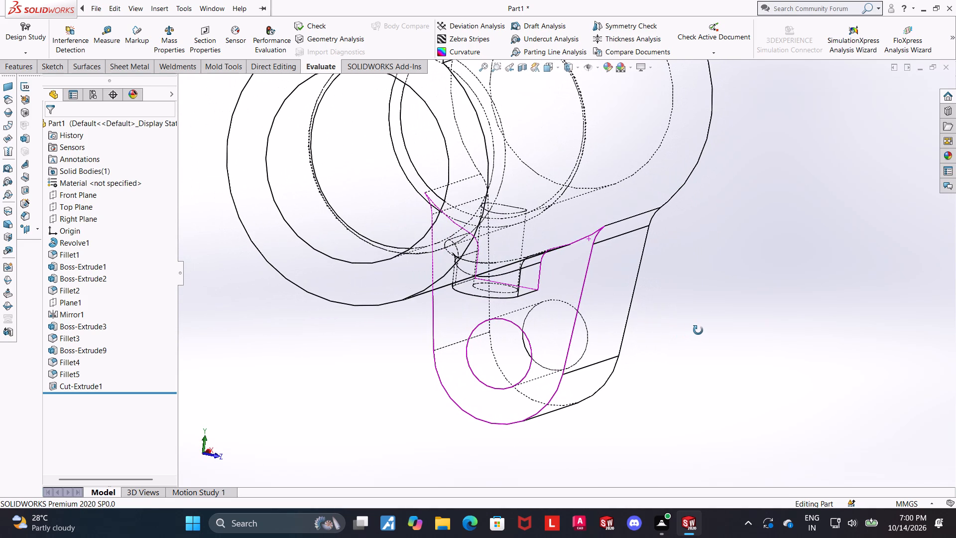
middle_click_drag(698, 330, 697, 331)
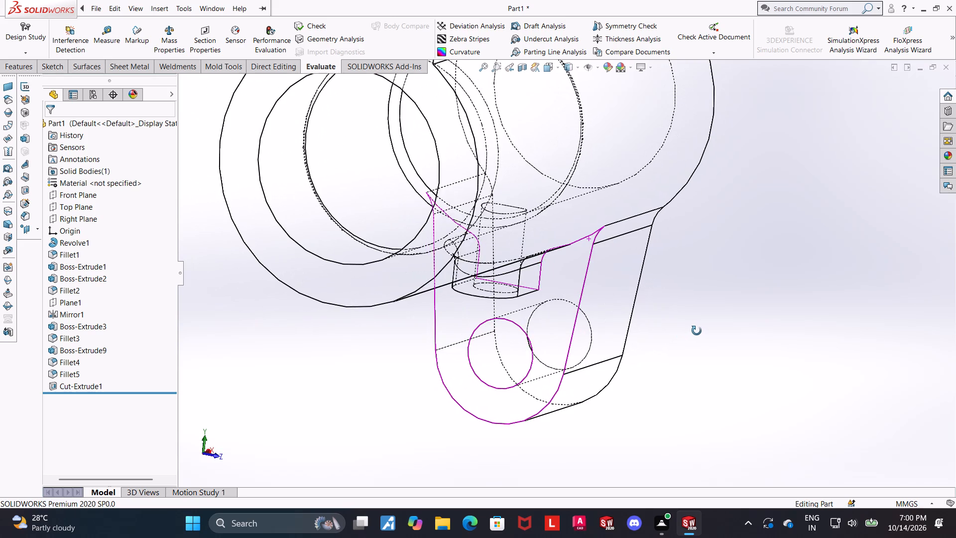
middle_click_drag(697, 331, 680, 321)
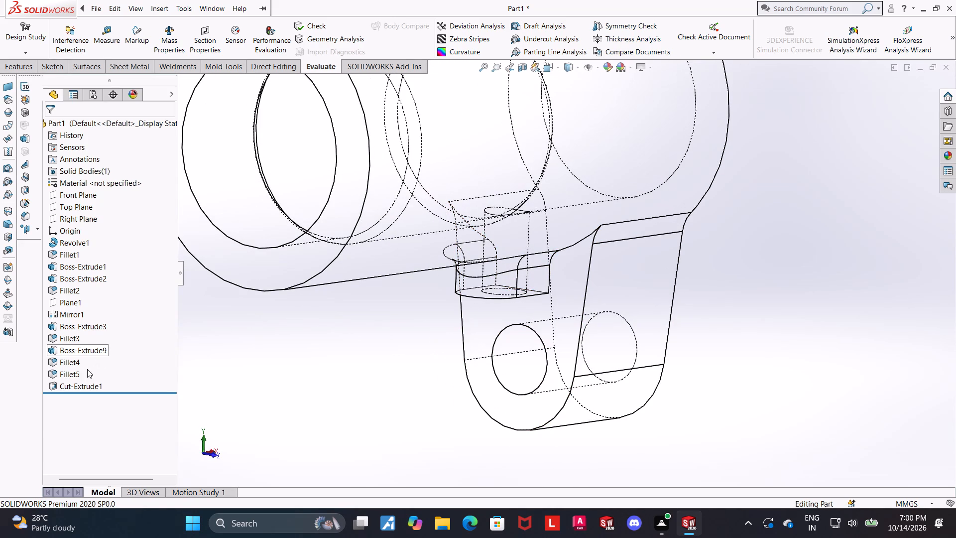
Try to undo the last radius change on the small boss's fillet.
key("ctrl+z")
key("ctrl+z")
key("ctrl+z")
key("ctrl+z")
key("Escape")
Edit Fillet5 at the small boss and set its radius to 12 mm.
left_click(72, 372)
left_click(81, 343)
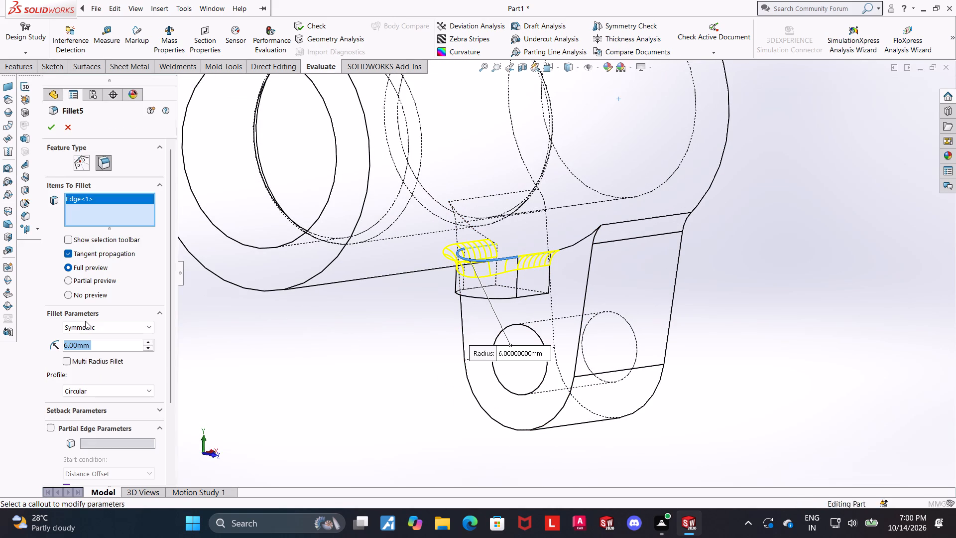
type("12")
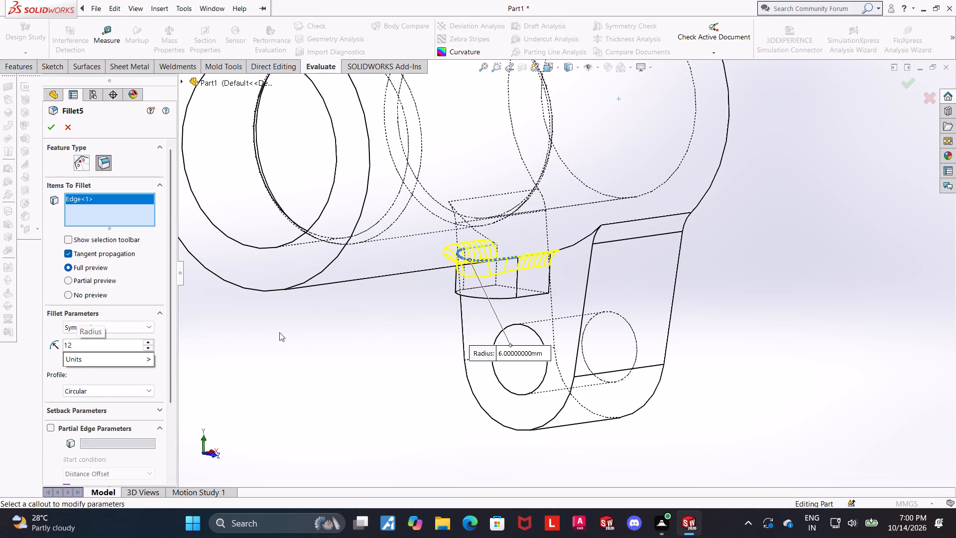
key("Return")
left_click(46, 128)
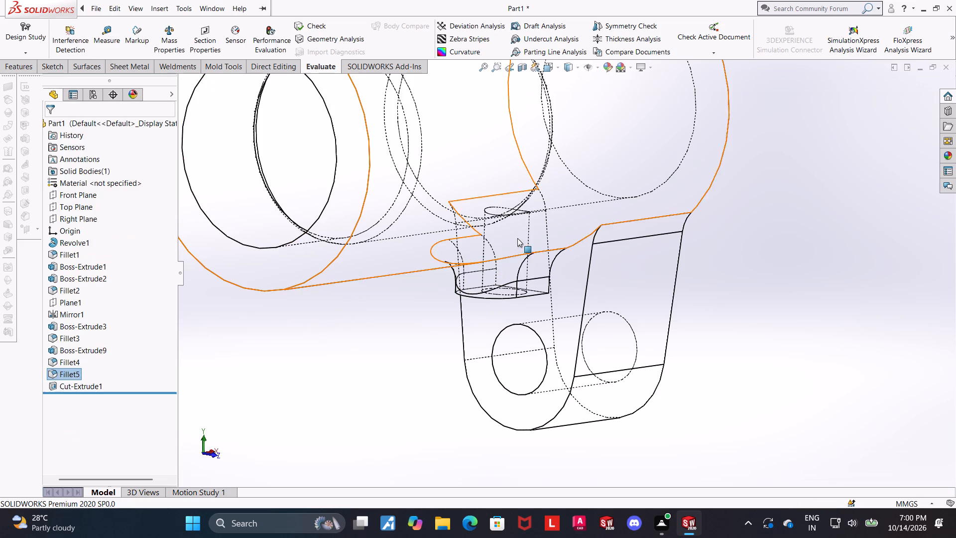
Switch the display style to Shaded With Edges and orient the part to an isometric view.
left_click(575, 62)
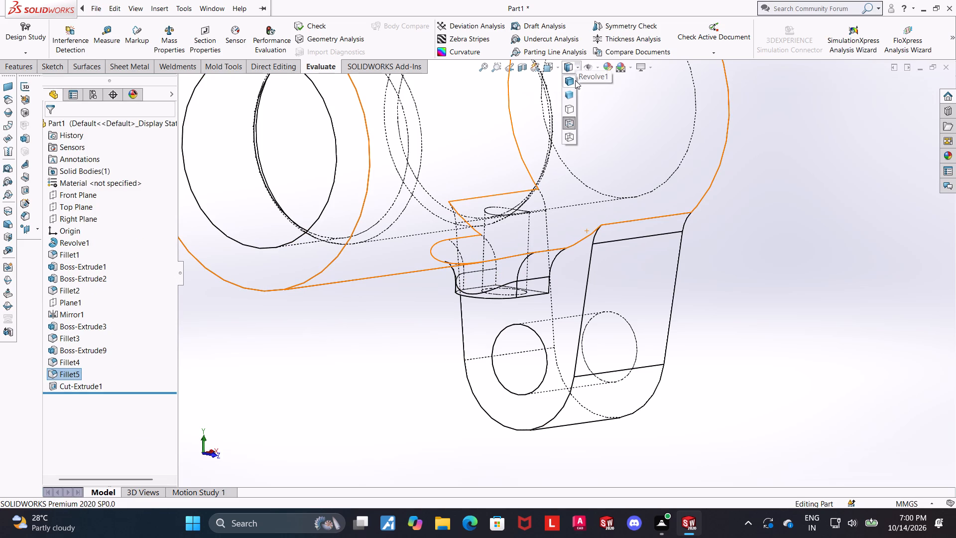
left_click(575, 80)
left_click(547, 68)
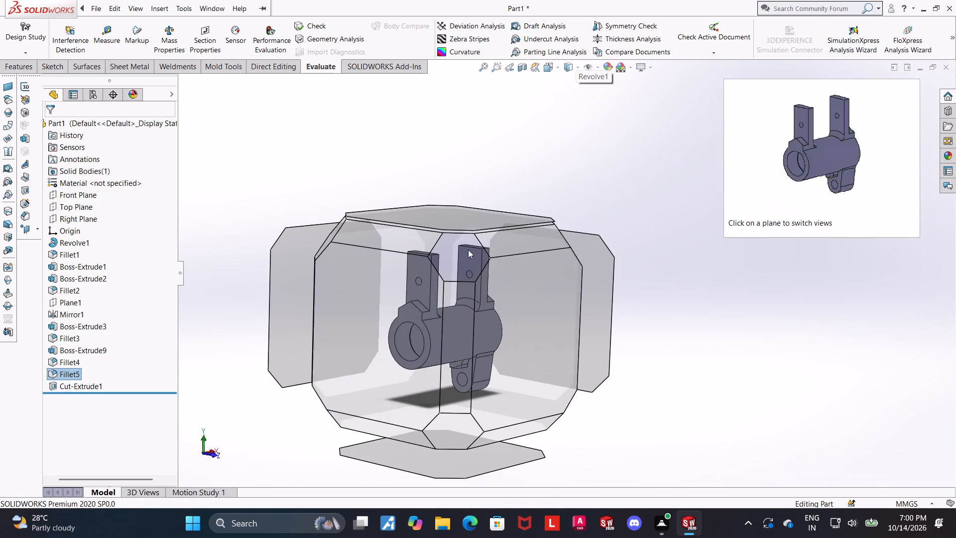
left_click(468, 250)
left_click(753, 394)
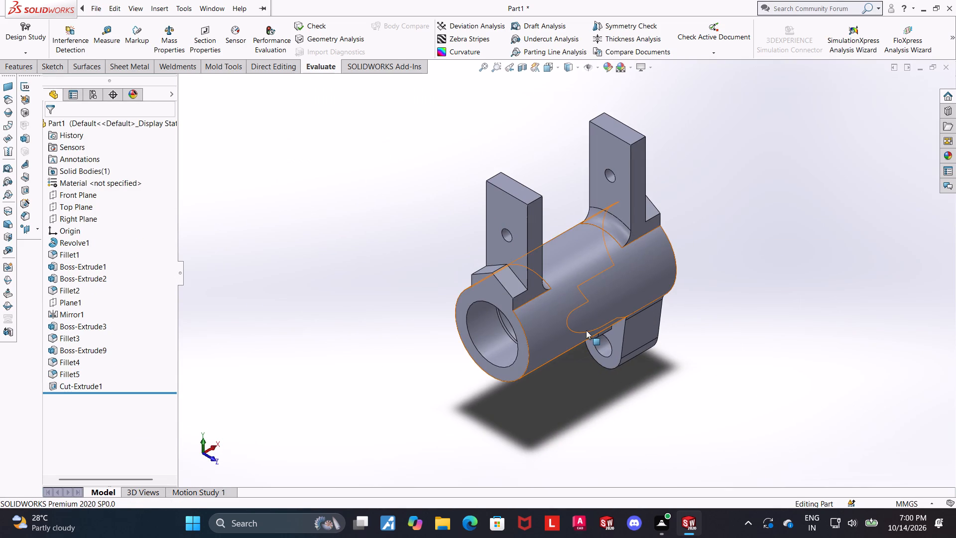
Examine the shaded fillet on the small boss and how it meets the cylinder and the lug.
scroll(586, 331, "down", 1)
middle_click_drag(578, 366, 577, 325)
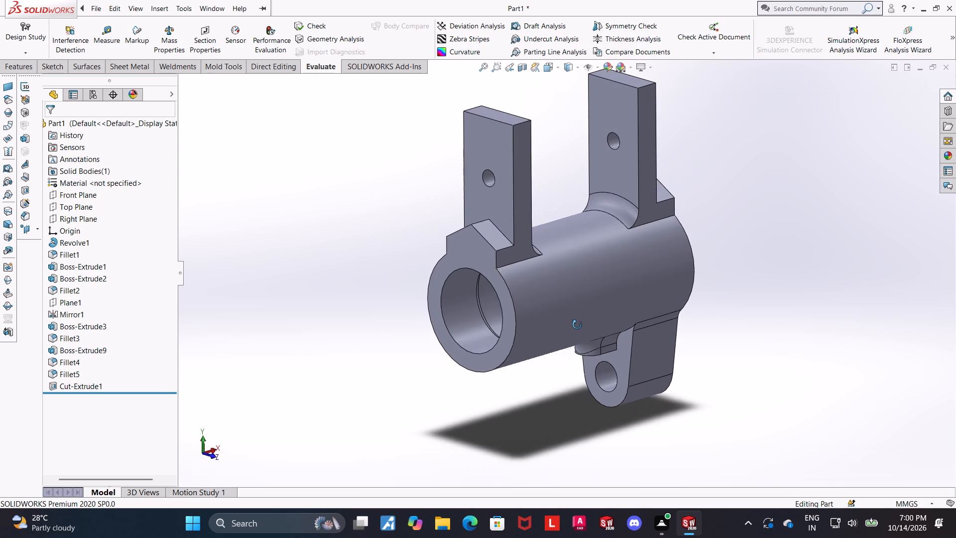
middle_click_drag(577, 325, 576, 336)
scroll(629, 362, "down", 1)
scroll(597, 331, "down", 3)
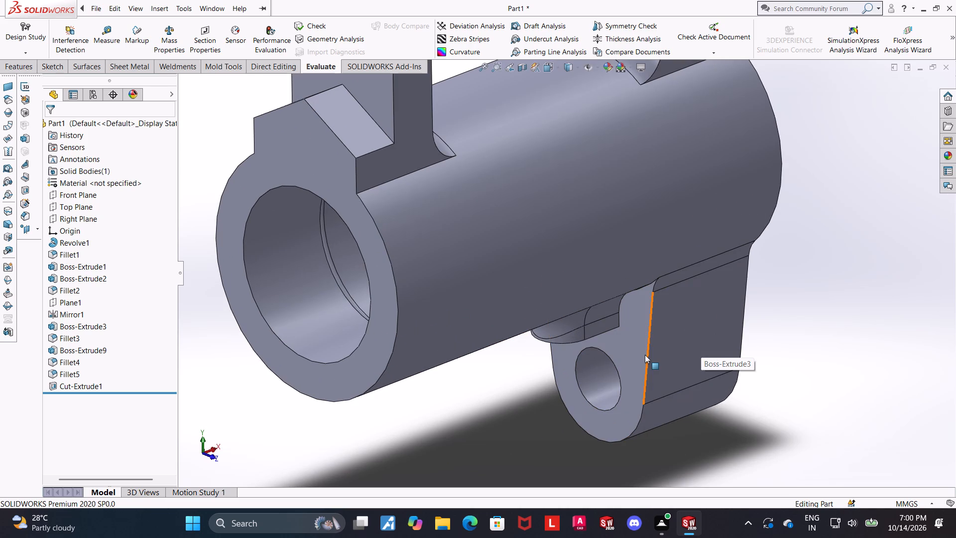
middle_click_drag(579, 338, 581, 333)
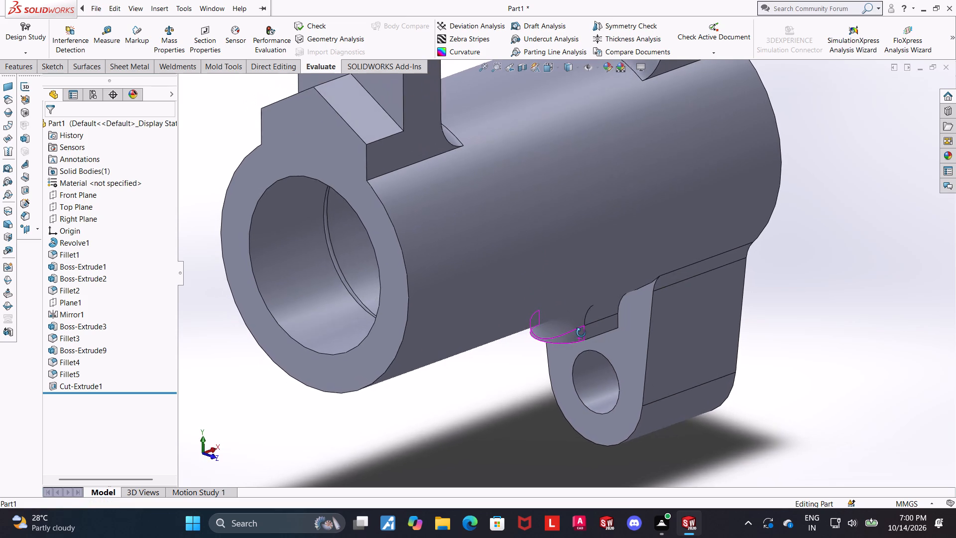
middle_click_drag(581, 333, 581, 351)
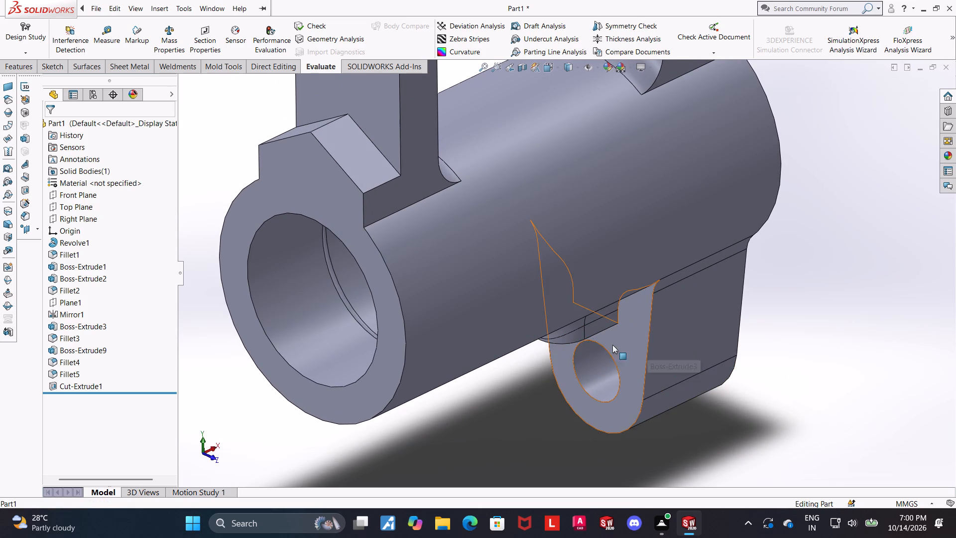
scroll(788, 349, "up", 2)
middle_click_drag(691, 375, 690, 331)
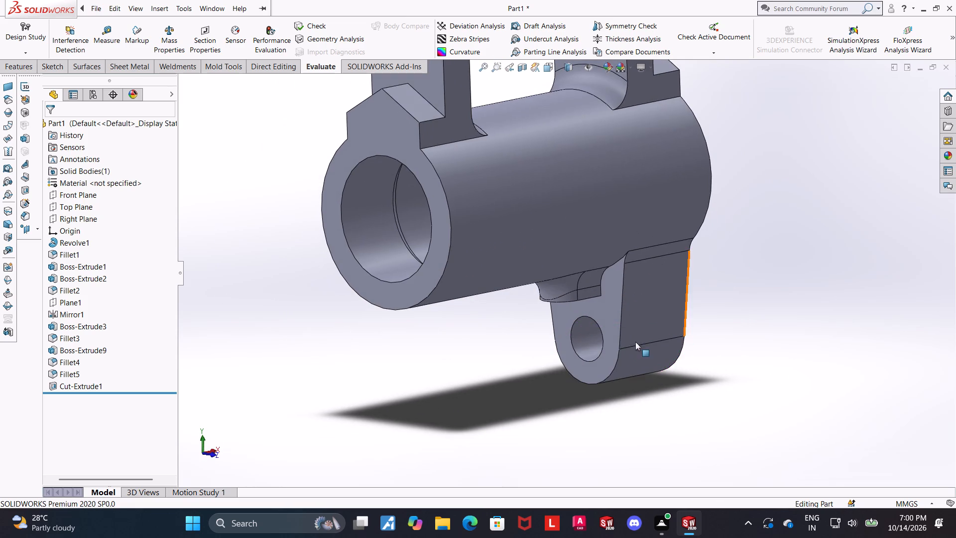
scroll(537, 293, "down", 2)
Edit Fillet5 at the small boss and set its radius to 6 mm.
left_click(61, 377)
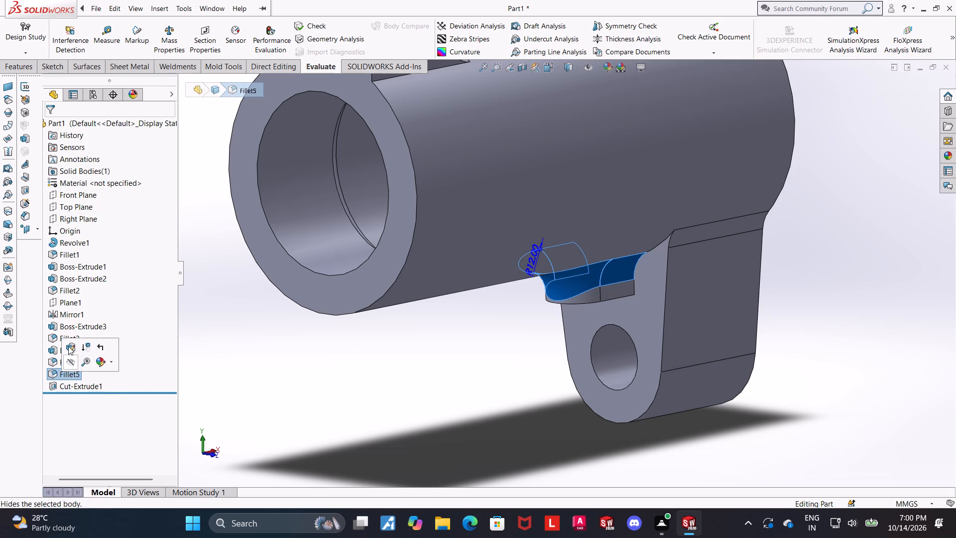
left_click(68, 345)
key("6")
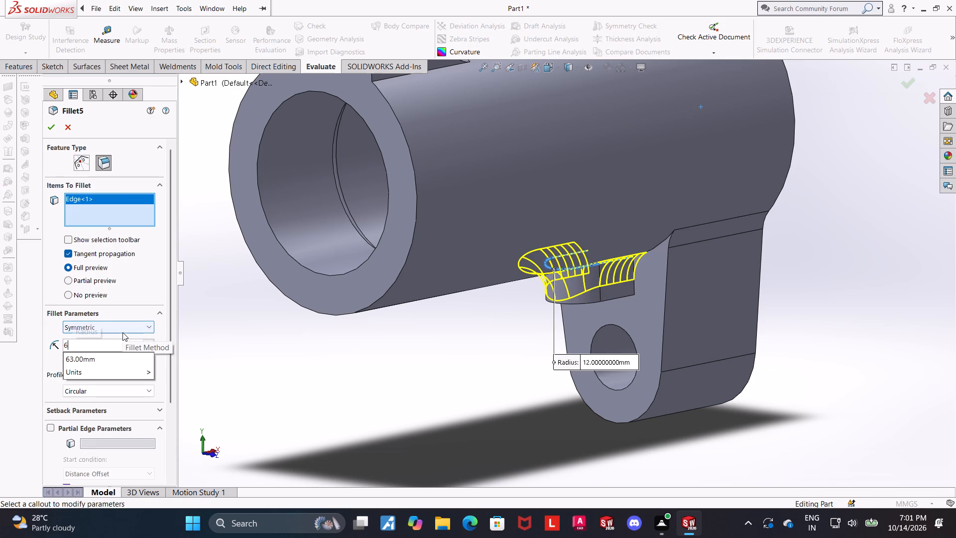
key("Return")
left_click(56, 124)
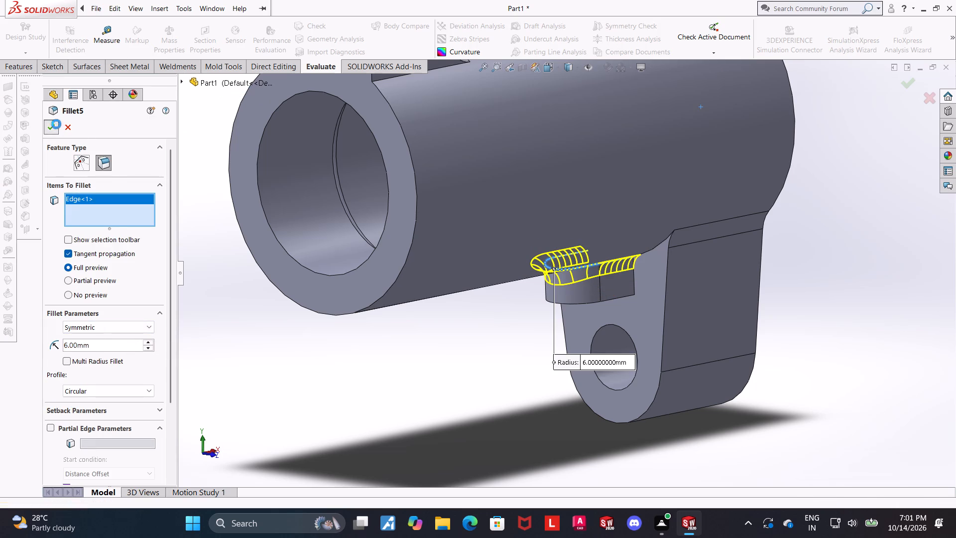
left_click(292, 379)
middle_click_drag(293, 347, 300, 340)
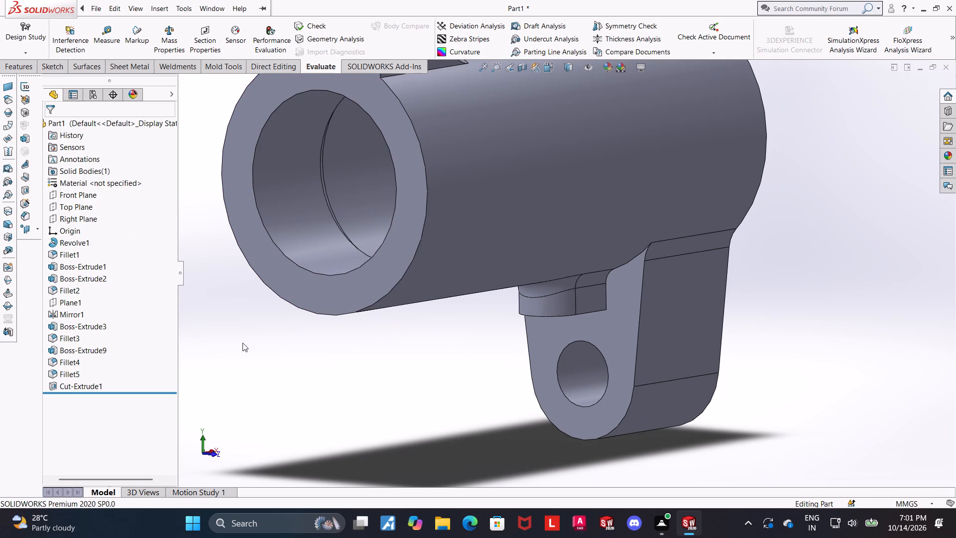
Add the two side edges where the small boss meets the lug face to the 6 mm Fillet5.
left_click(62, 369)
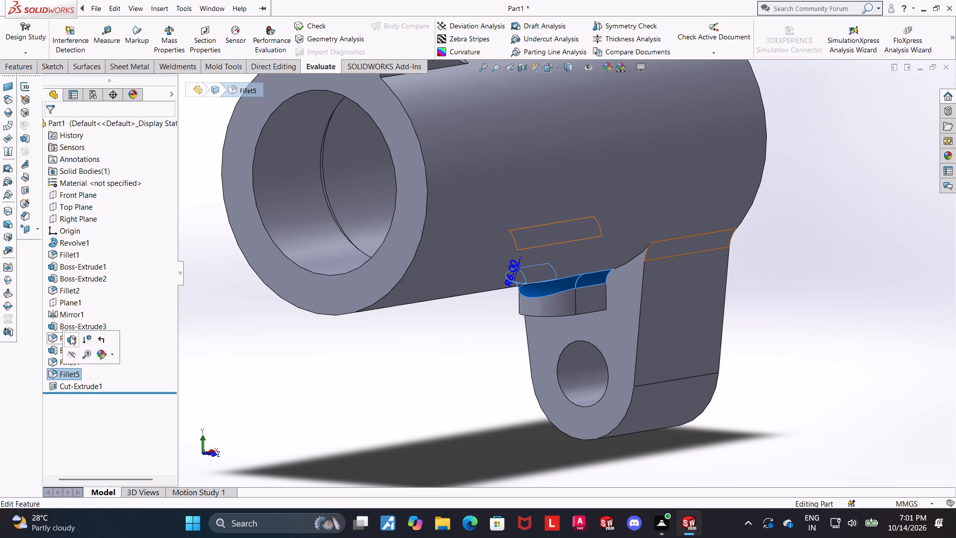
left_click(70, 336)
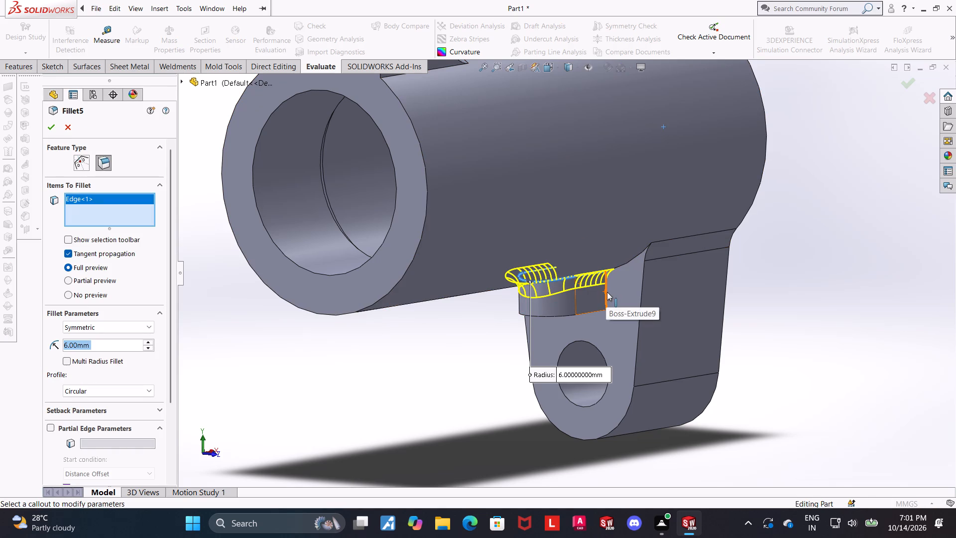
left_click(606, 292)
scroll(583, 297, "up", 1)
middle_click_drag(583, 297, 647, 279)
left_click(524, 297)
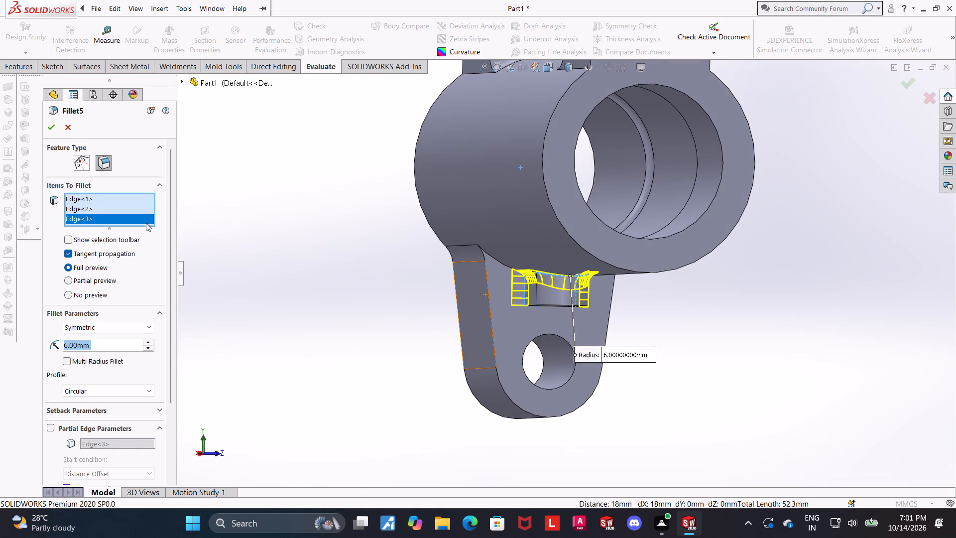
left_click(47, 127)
Examine the small boss's fillets against the cylinder and lug in the Left view with Hidden Lines Visible.
middle_click_drag(695, 298, 673, 304)
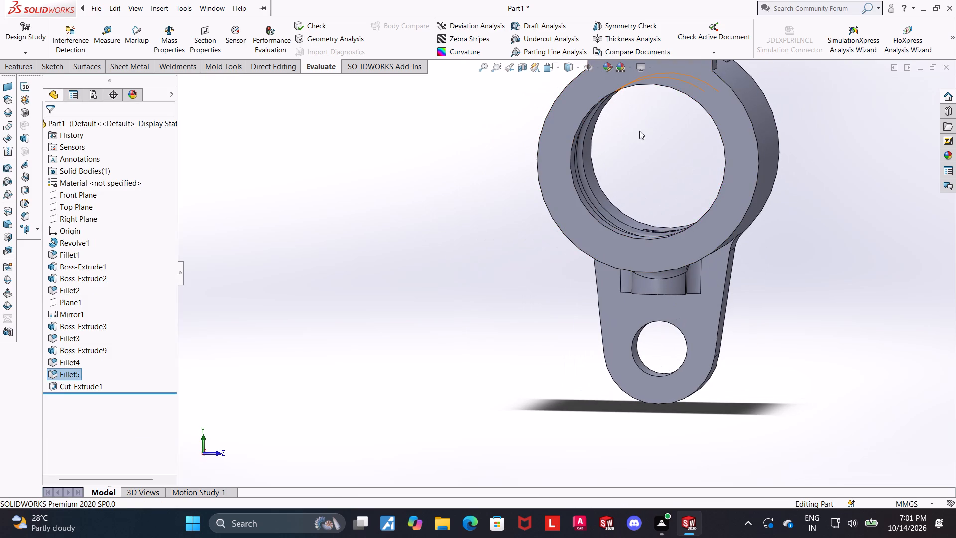
left_click(555, 66)
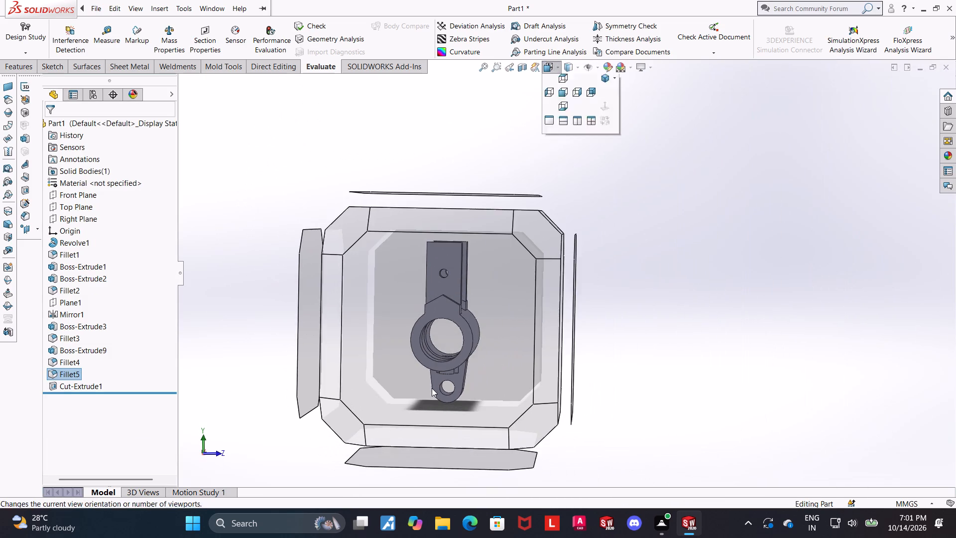
left_click(433, 388)
scroll(586, 399, "down", 4)
scroll(554, 353, "down", 2)
left_click(792, 362)
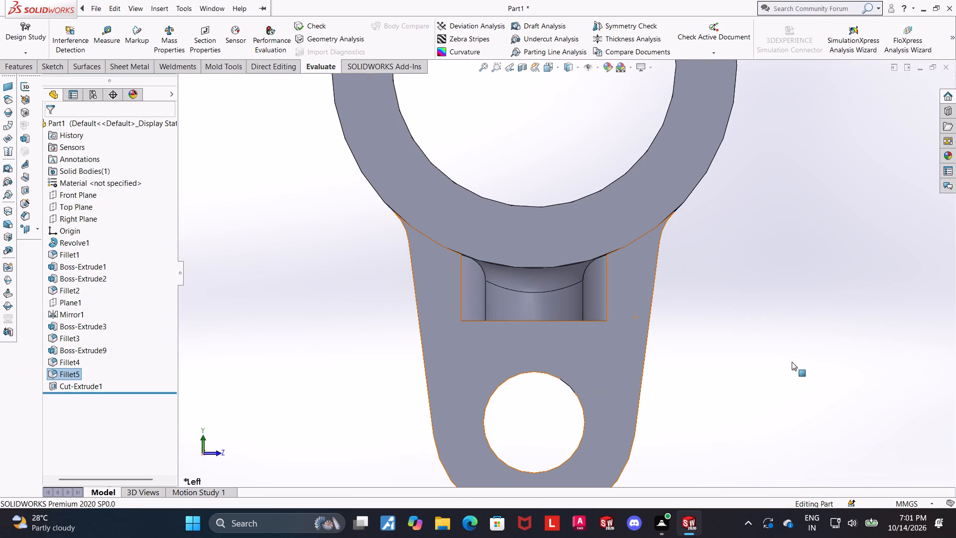
left_click(575, 65)
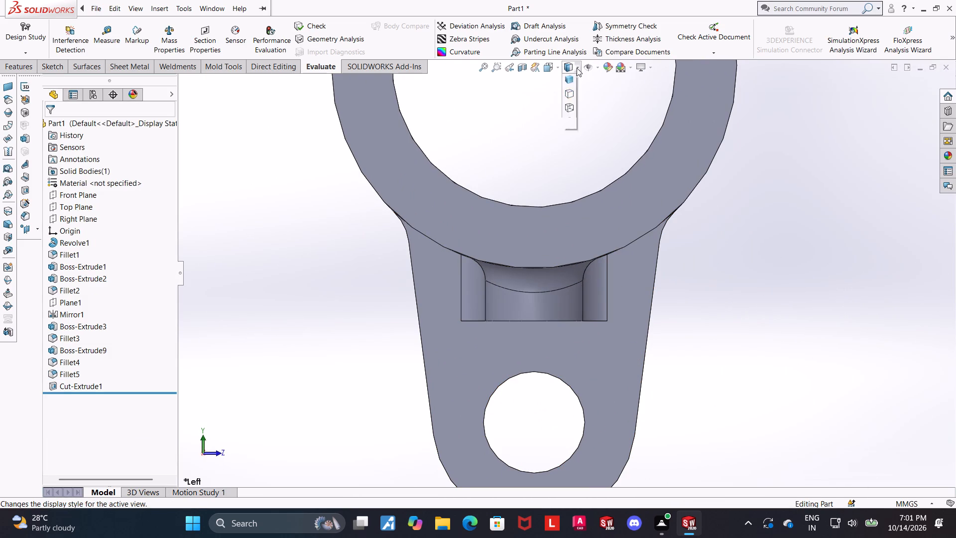
left_click(567, 123)
scroll(774, 301, "up", 2)
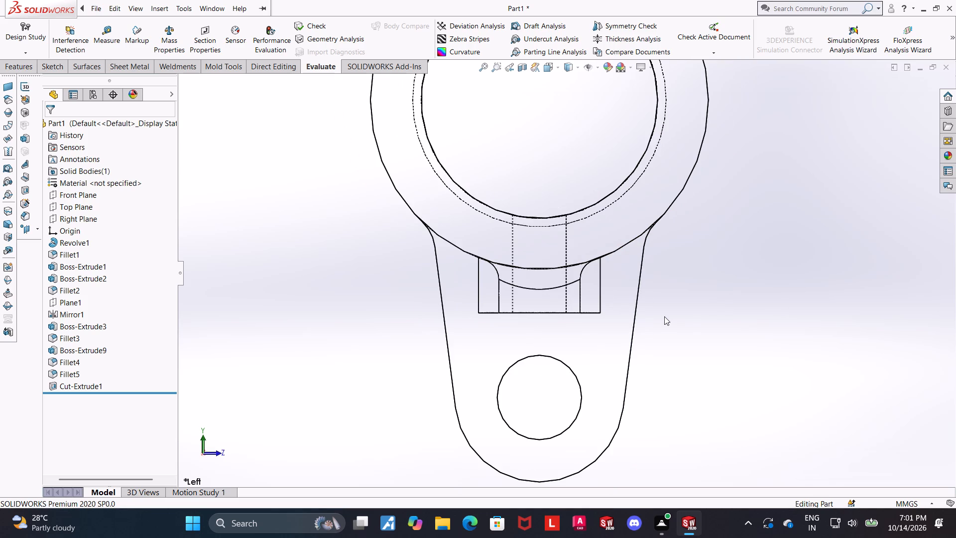
scroll(641, 307, "down", 1)
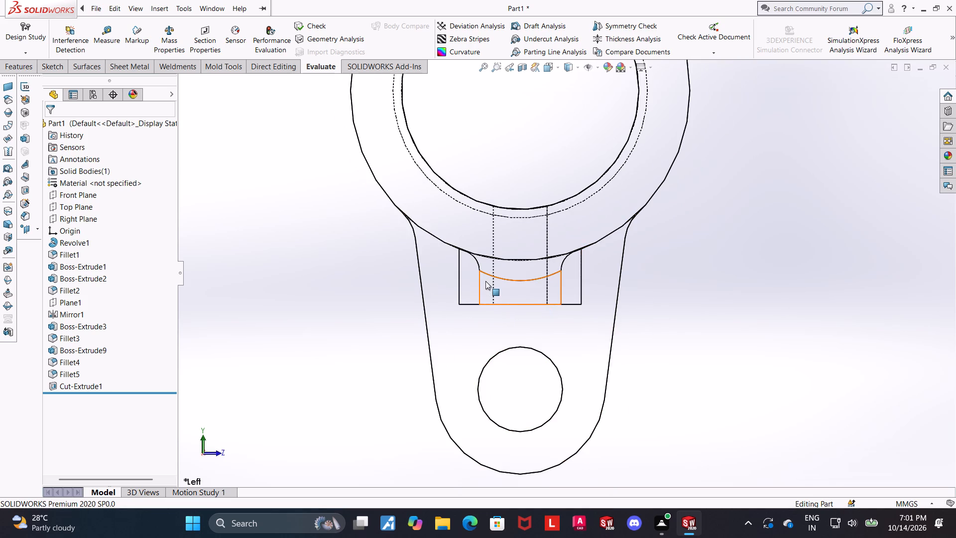
scroll(485, 281, "up", 1)
scroll(492, 273, "down", 3)
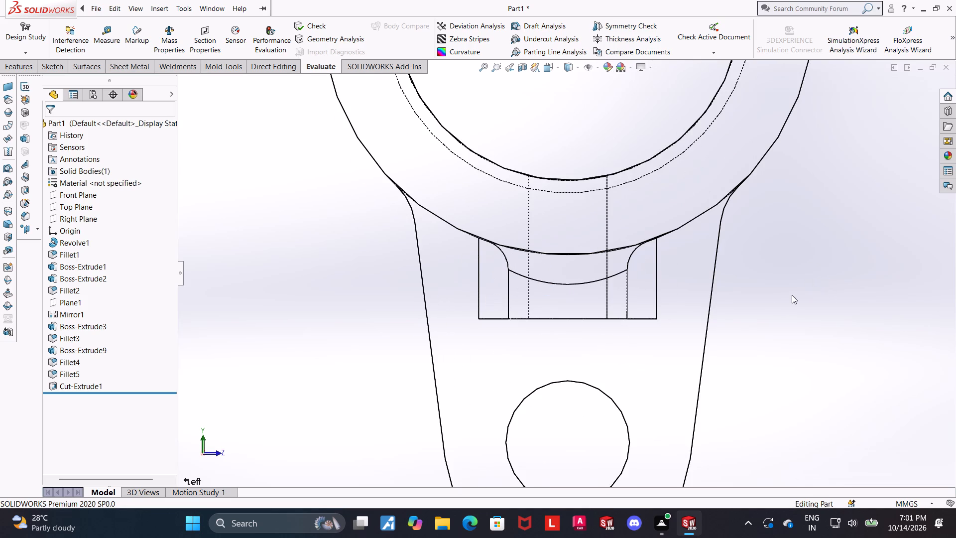
scroll(790, 293, "up", 1)
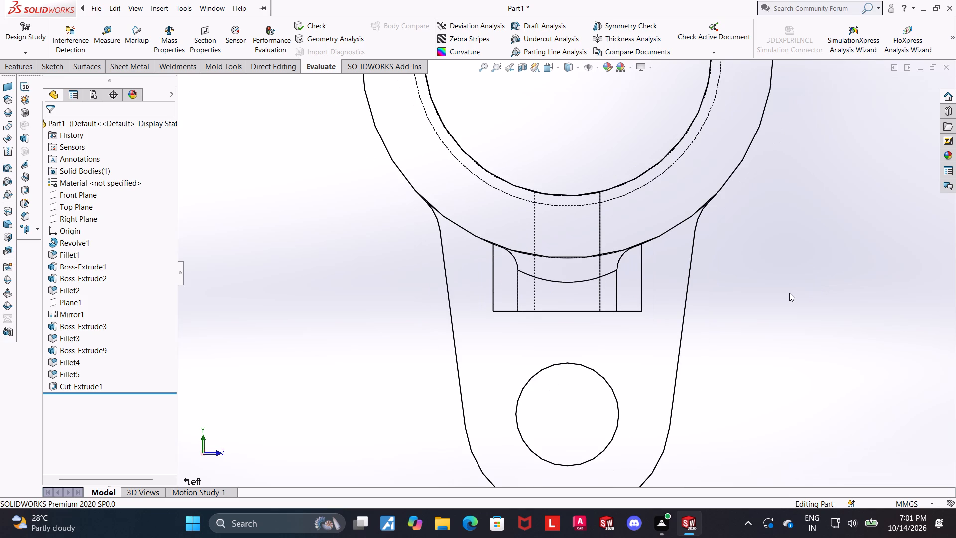
scroll(789, 293, "up", 1)
middle_click_drag(750, 303, 739, 316)
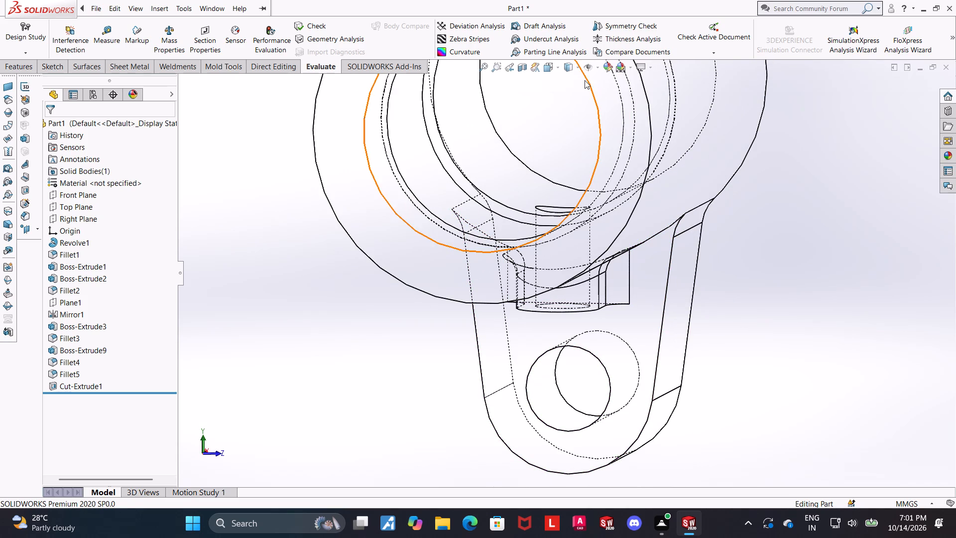
Switch the display style to Shaded With Edges and orient the part to an isometric view.
left_click(577, 72)
left_click(573, 82)
left_click(552, 69)
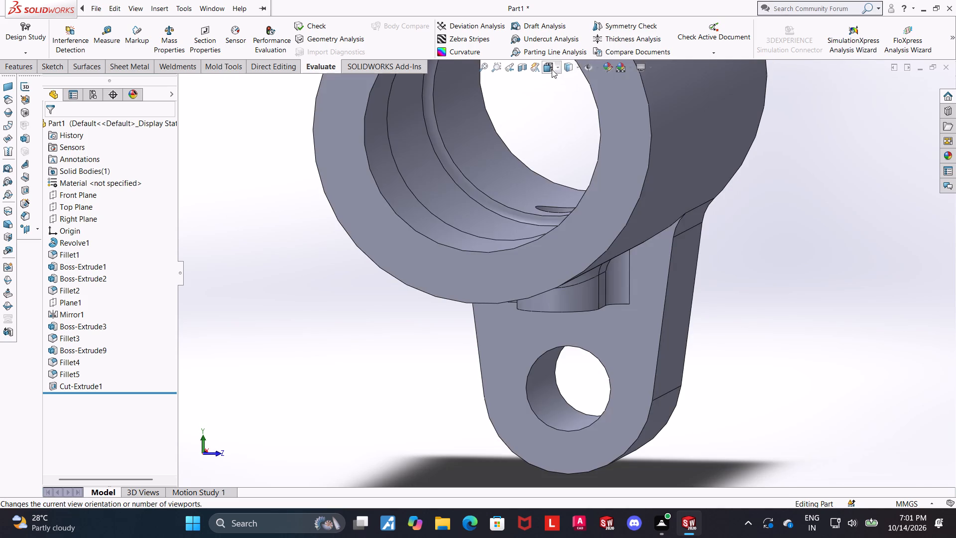
left_click(502, 255)
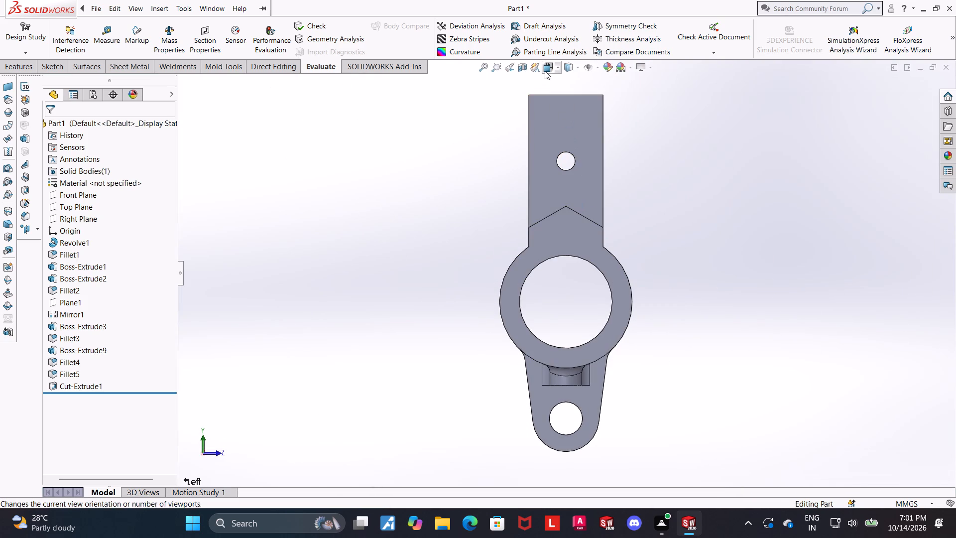
left_click(546, 69)
left_click(545, 237)
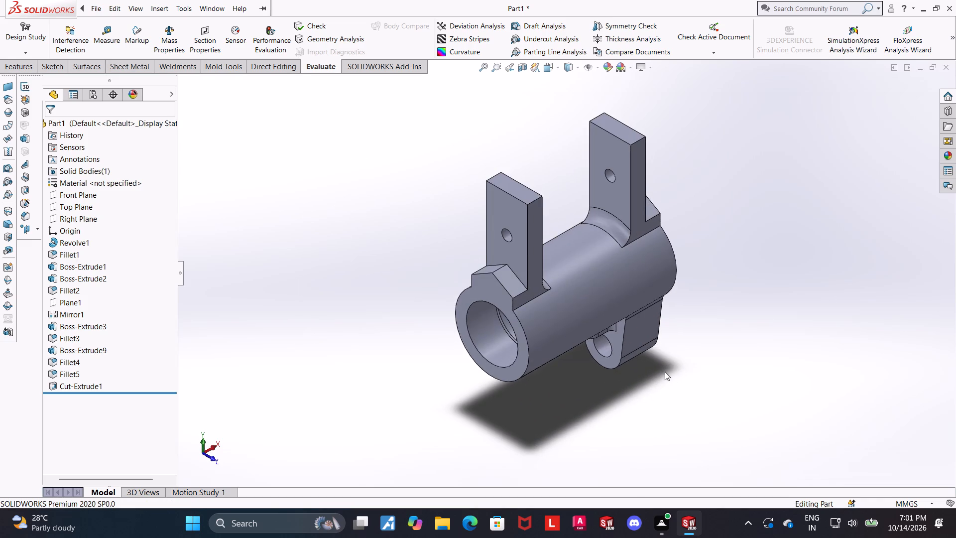
Examine how the small boss's fillets blend into the cylinder and the lug face.
scroll(588, 365, "up", 1)
scroll(588, 365, "down", 5)
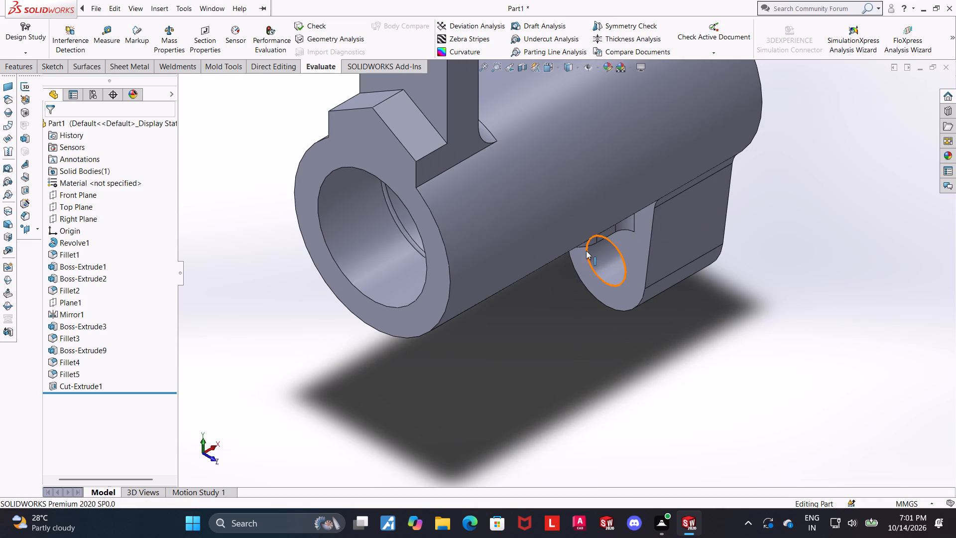
scroll(610, 226, "down", 1)
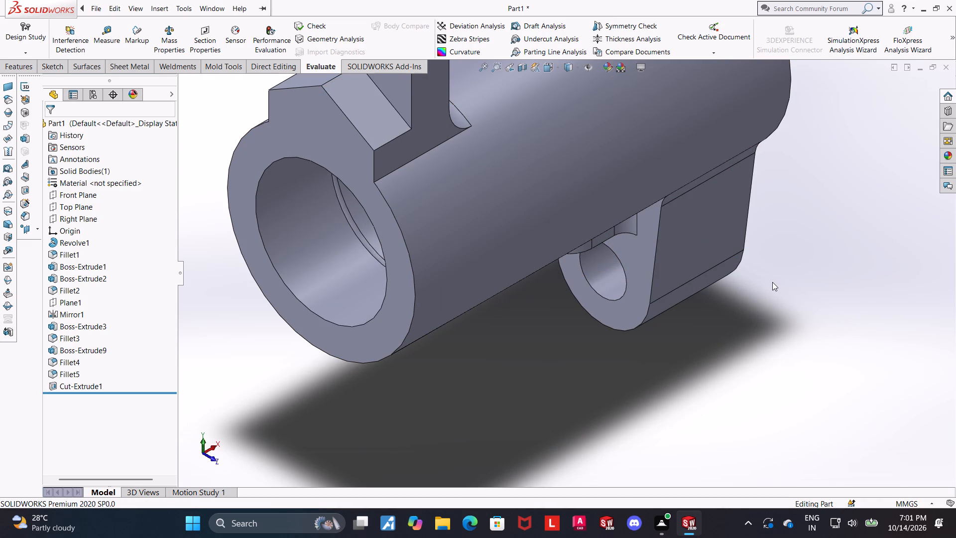
scroll(705, 281, "up", 1)
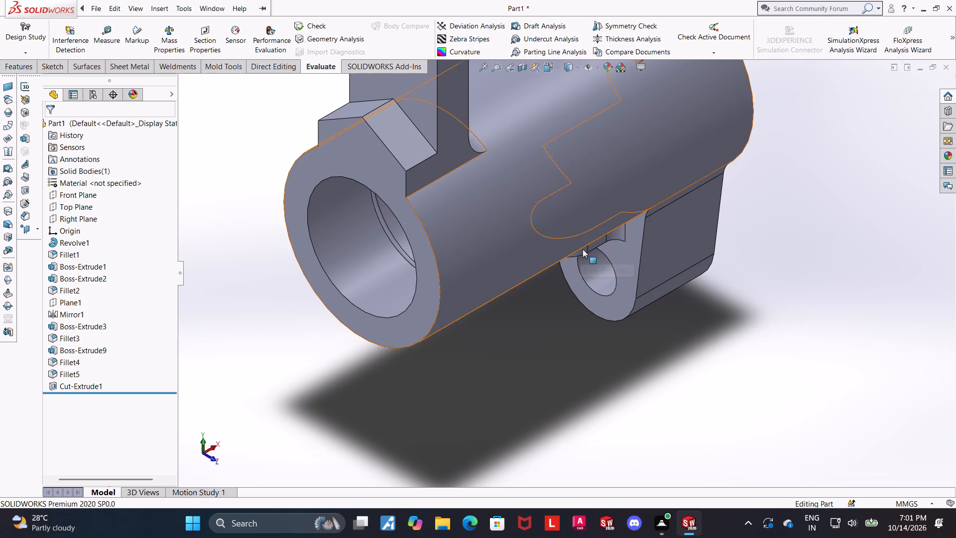
scroll(593, 245, "down", 1)
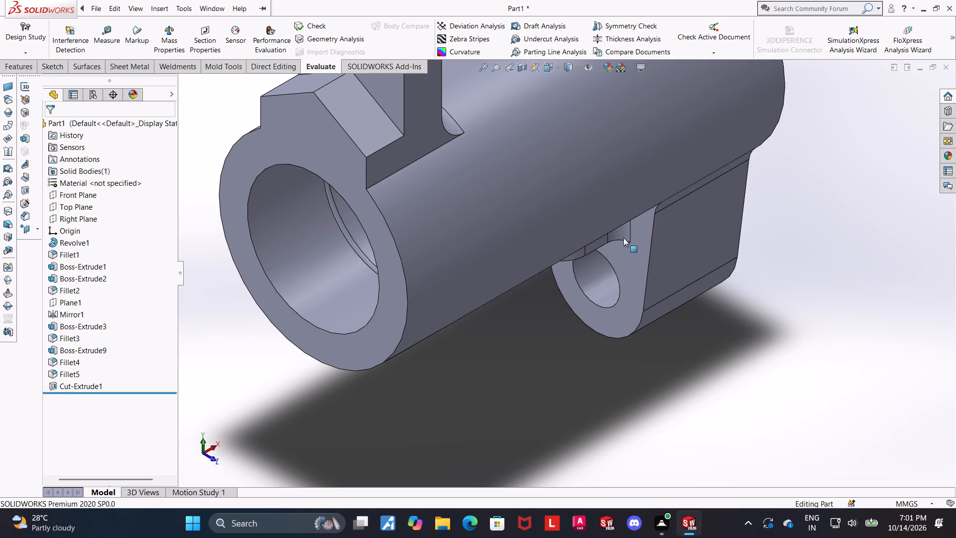
scroll(623, 238, "up", 2)
scroll(620, 173, "down", 2)
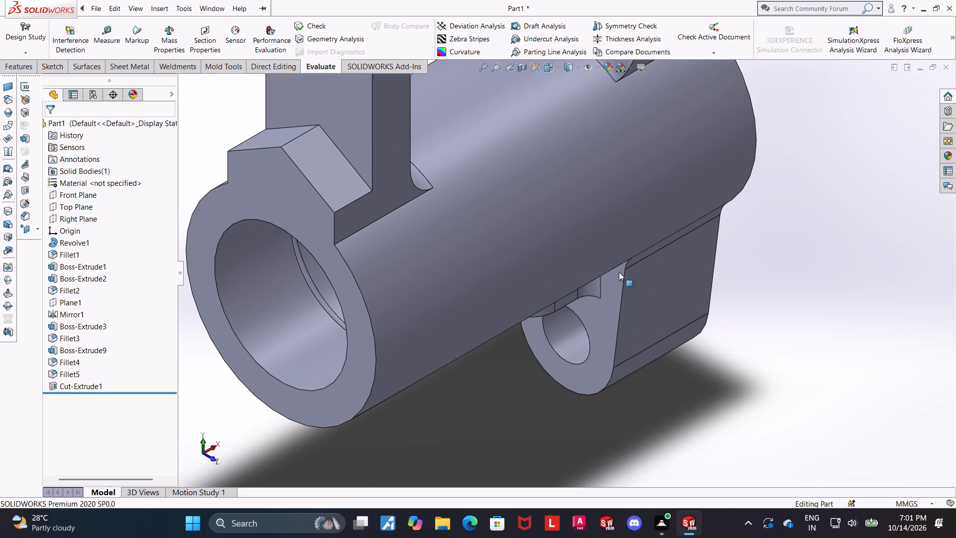
middle_click_drag(580, 288, 579, 260)
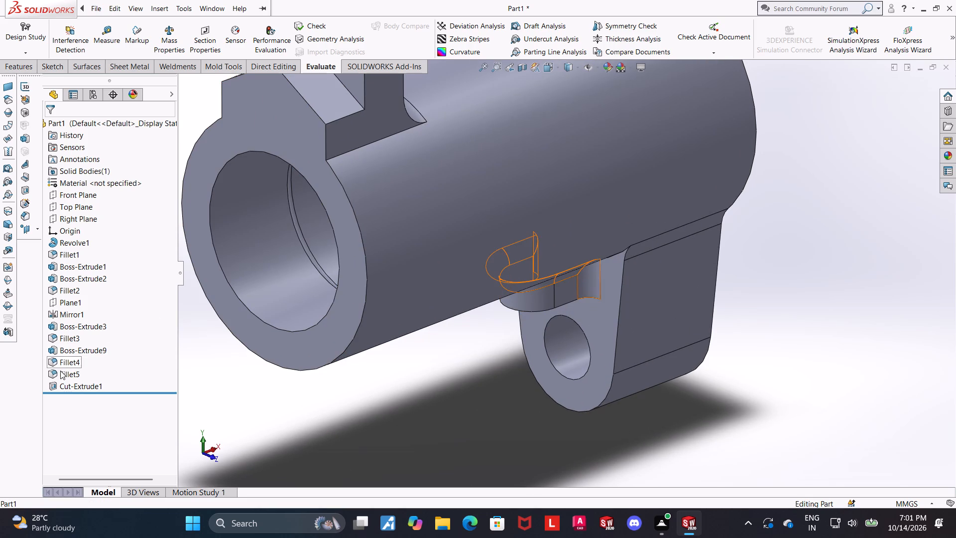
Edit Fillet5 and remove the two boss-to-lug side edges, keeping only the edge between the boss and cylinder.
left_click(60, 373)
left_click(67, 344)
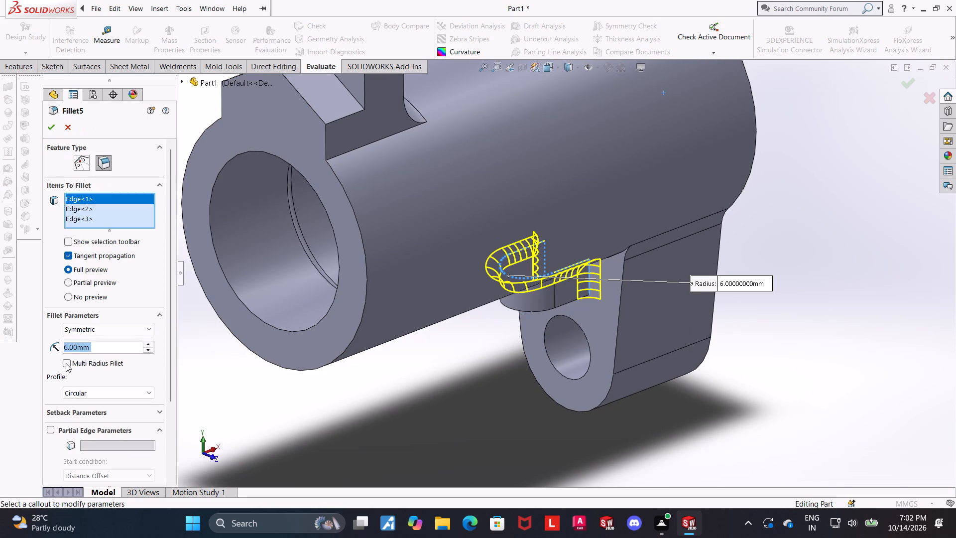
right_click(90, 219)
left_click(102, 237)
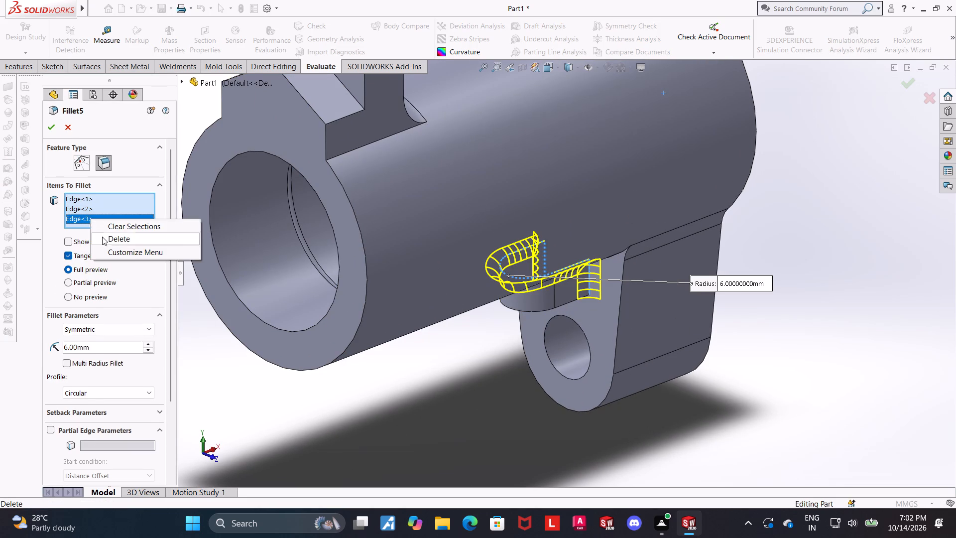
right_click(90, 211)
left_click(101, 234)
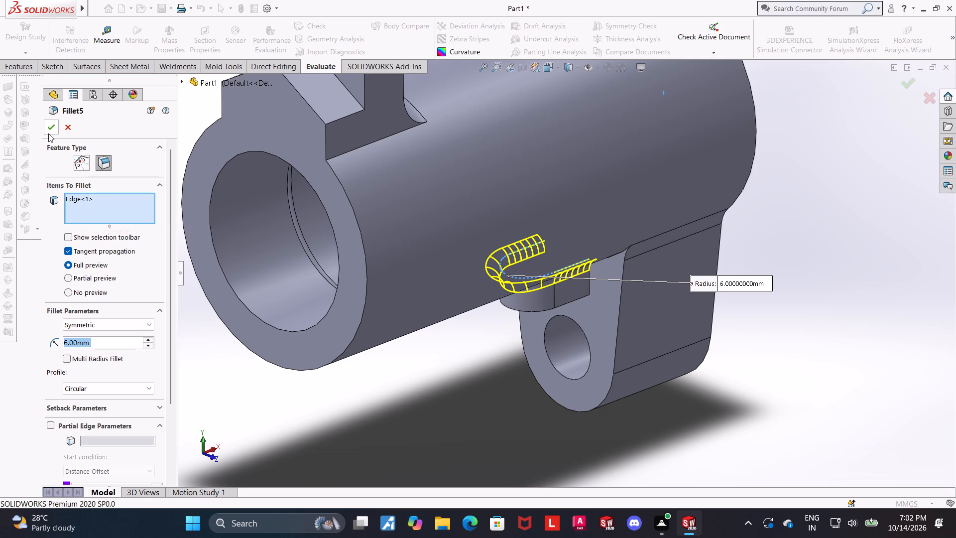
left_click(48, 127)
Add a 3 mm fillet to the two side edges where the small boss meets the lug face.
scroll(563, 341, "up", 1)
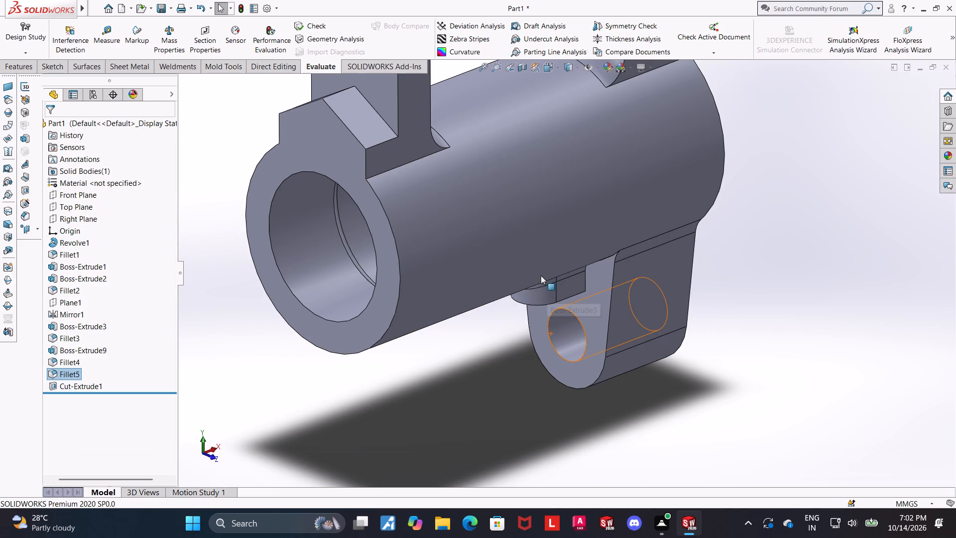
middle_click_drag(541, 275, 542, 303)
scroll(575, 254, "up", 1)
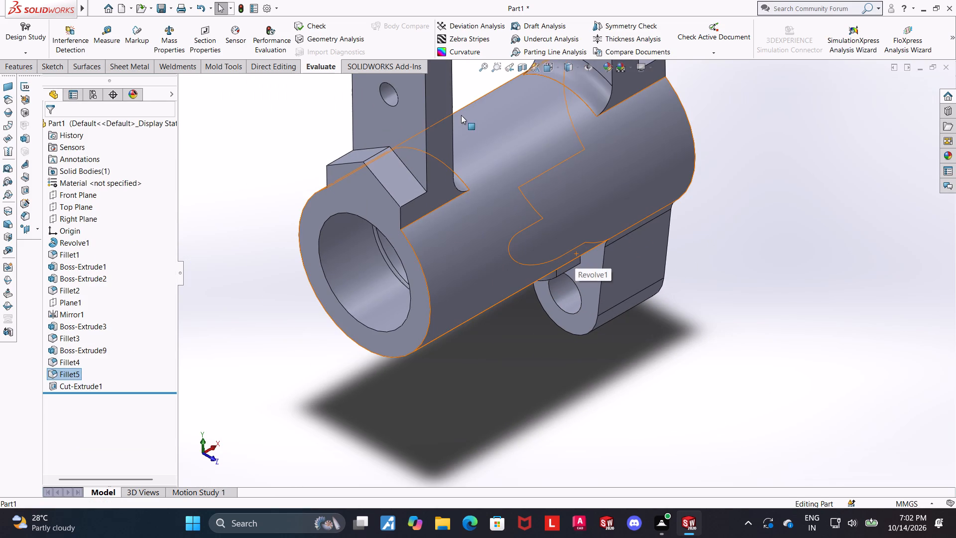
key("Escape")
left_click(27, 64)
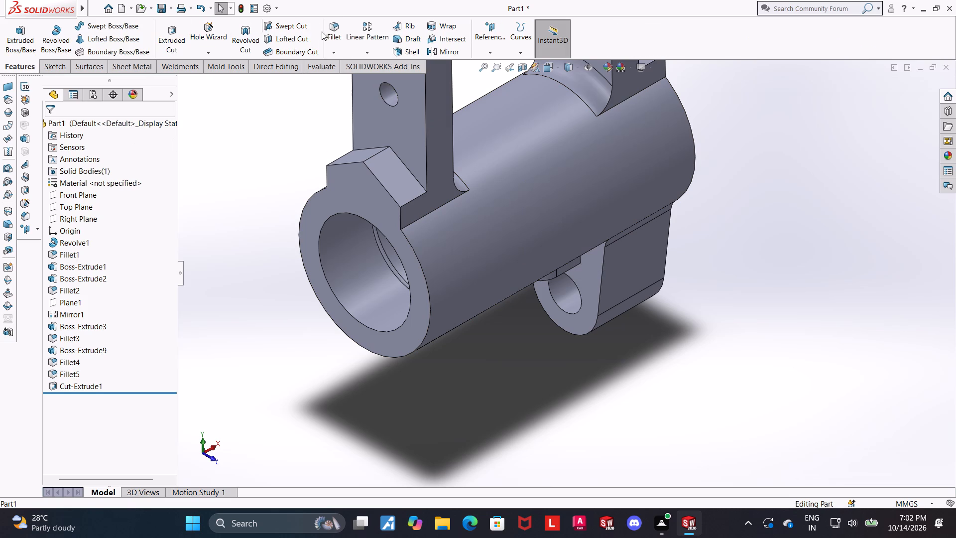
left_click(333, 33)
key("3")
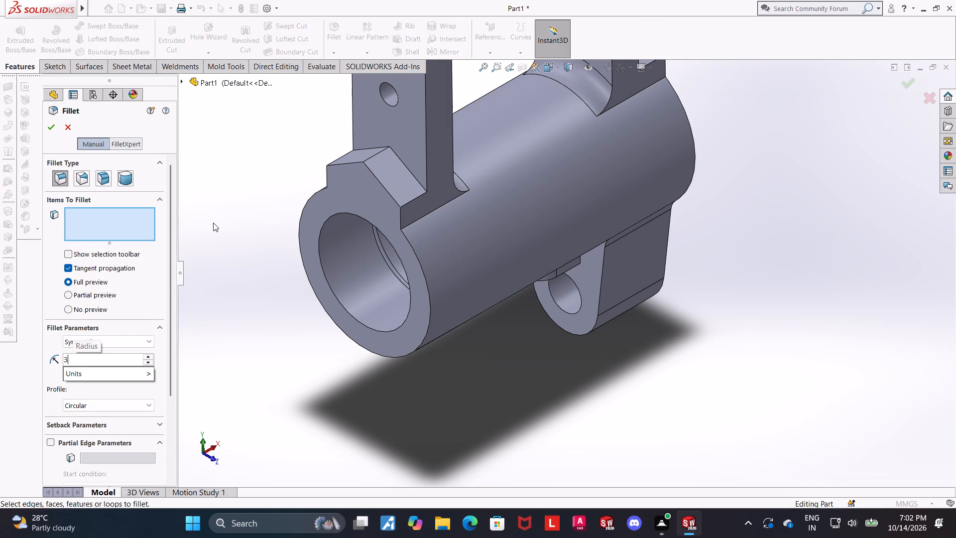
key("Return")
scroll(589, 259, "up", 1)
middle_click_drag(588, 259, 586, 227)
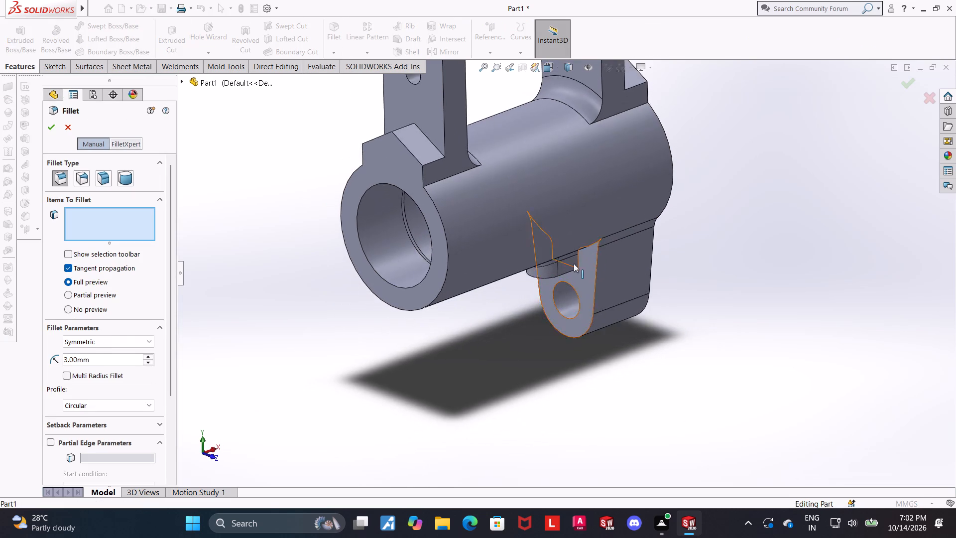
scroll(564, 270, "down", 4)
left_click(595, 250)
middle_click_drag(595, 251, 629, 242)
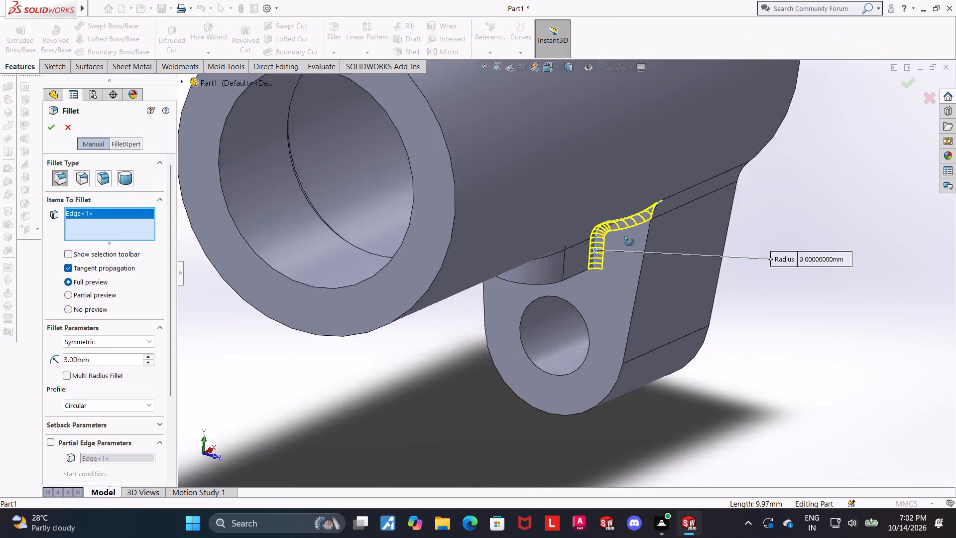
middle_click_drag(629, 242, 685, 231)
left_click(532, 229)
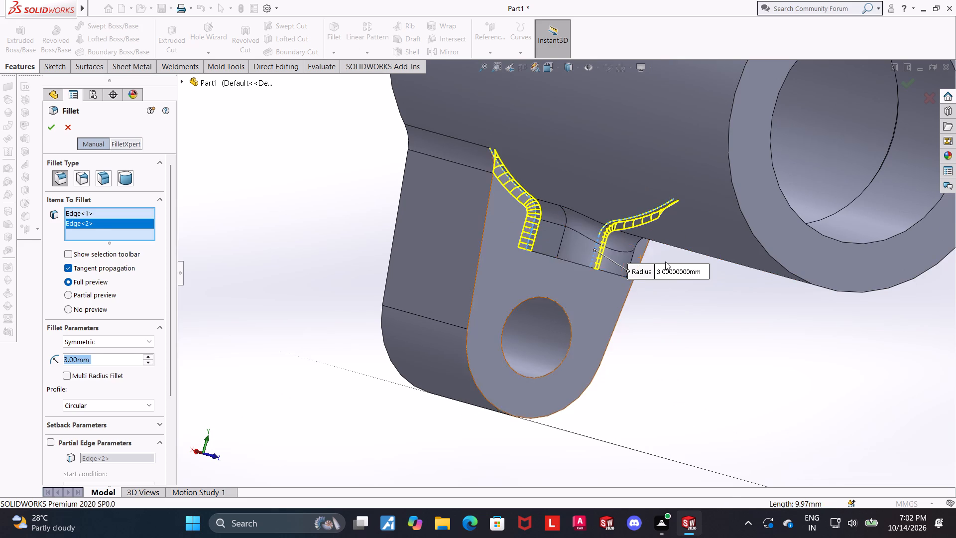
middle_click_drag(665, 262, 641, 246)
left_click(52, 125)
Examine from several angles and in isometric view how the small boss's fillets meet the lug face and the cylinder.
scroll(456, 140, "up", 3)
middle_click_drag(625, 205, 624, 207)
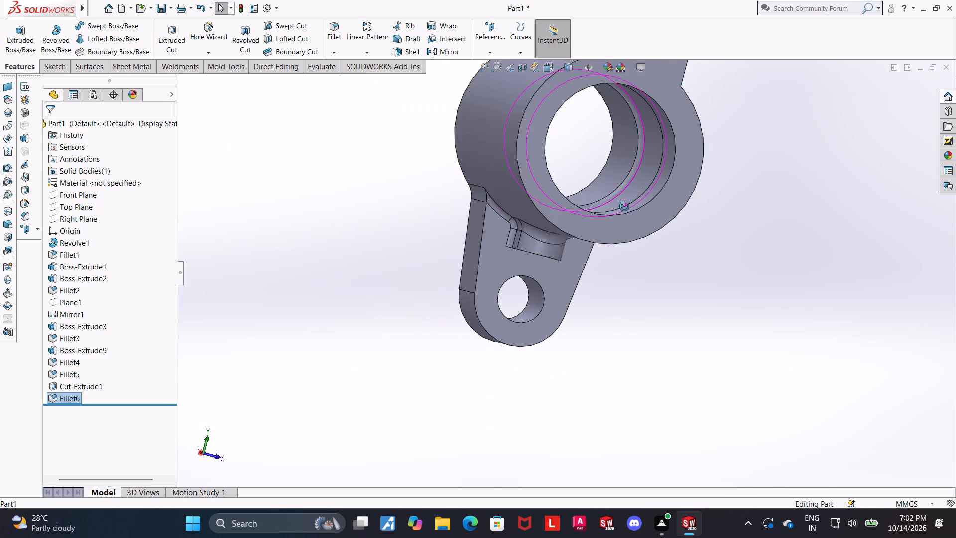
middle_click_drag(624, 207, 574, 226)
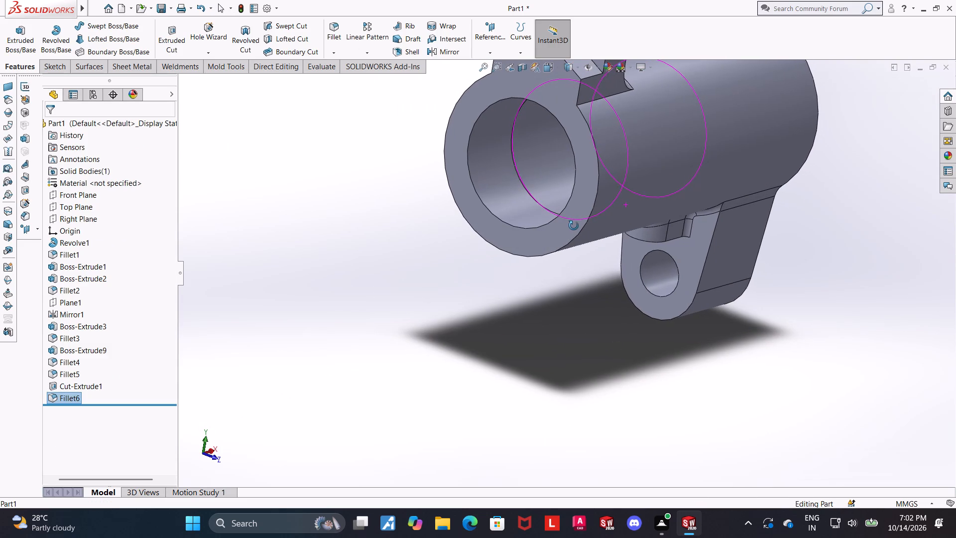
middle_click_drag(574, 226, 582, 203)
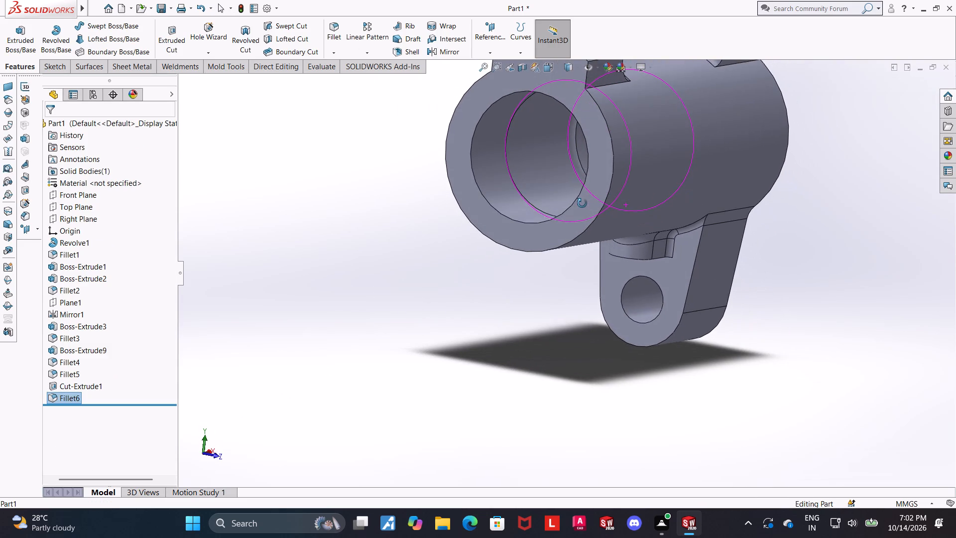
middle_click_drag(582, 203, 562, 224)
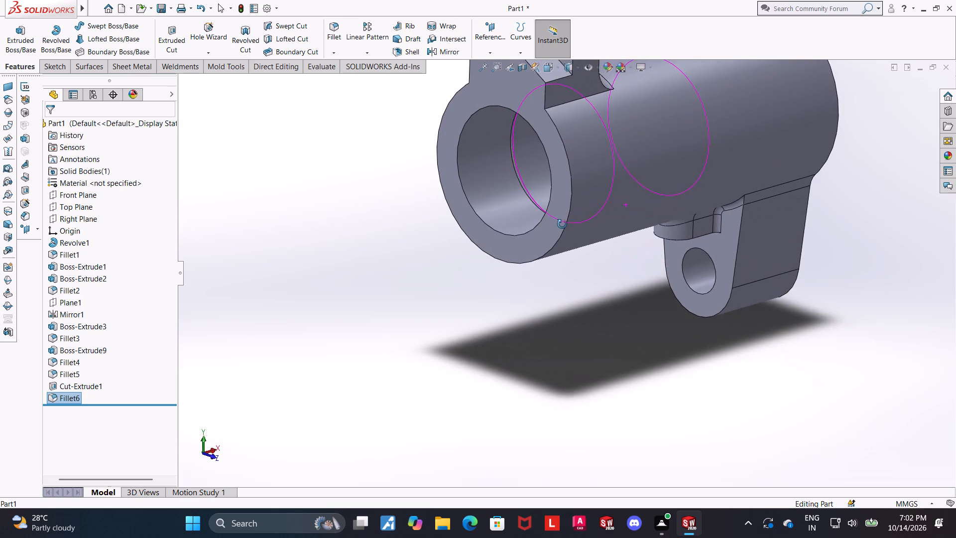
middle_click_drag(562, 224, 570, 212)
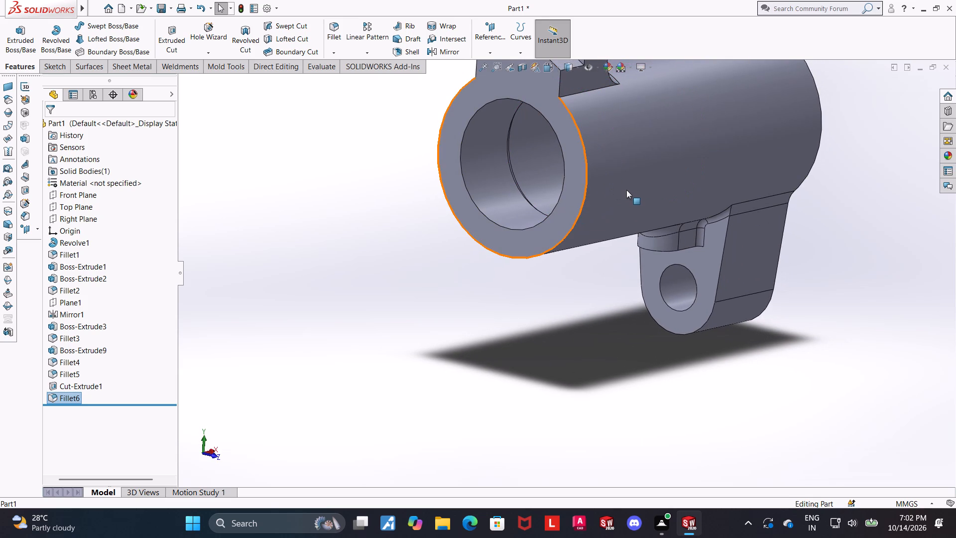
scroll(810, 181, "down", 1)
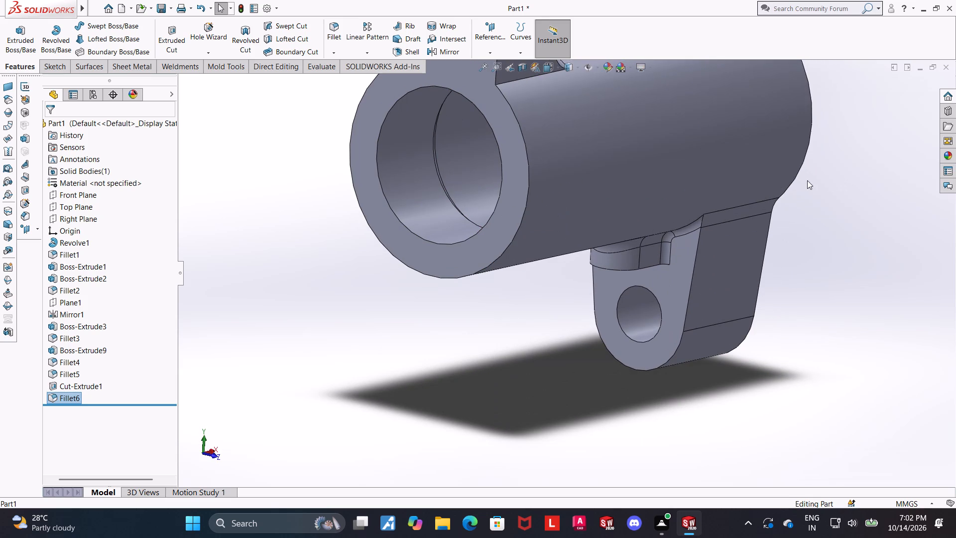
middle_click_drag(710, 245, 734, 206)
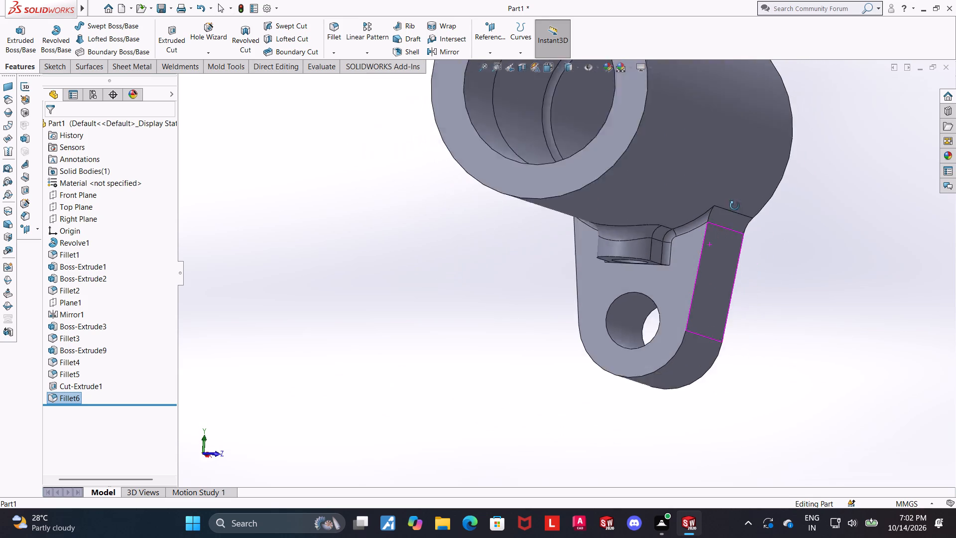
middle_click_drag(734, 206, 726, 230)
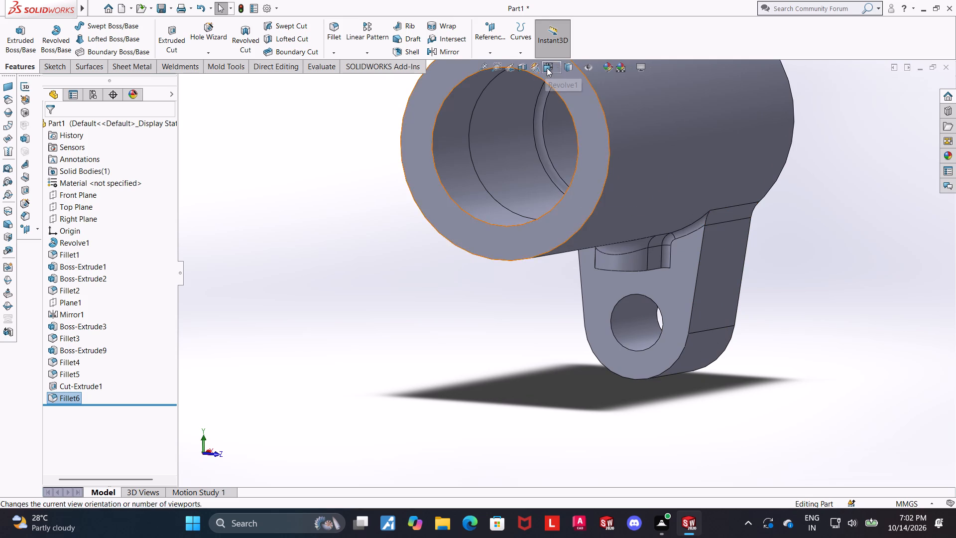
left_click(547, 68)
left_click(487, 260)
scroll(601, 333, "down", 1)
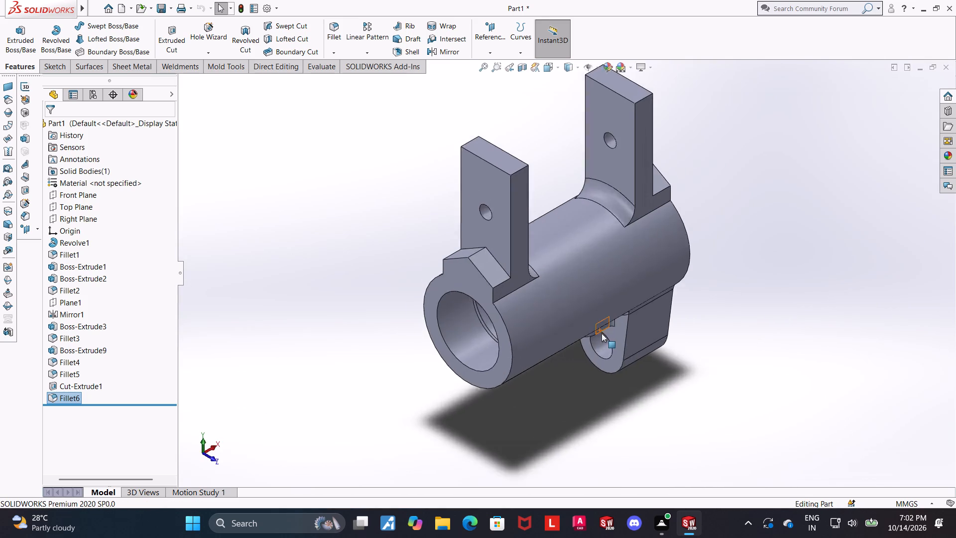
scroll(601, 333, "down", 3)
scroll(730, 378, "down", 2)
left_click(770, 318)
middle_click_drag(496, 322, 497, 304)
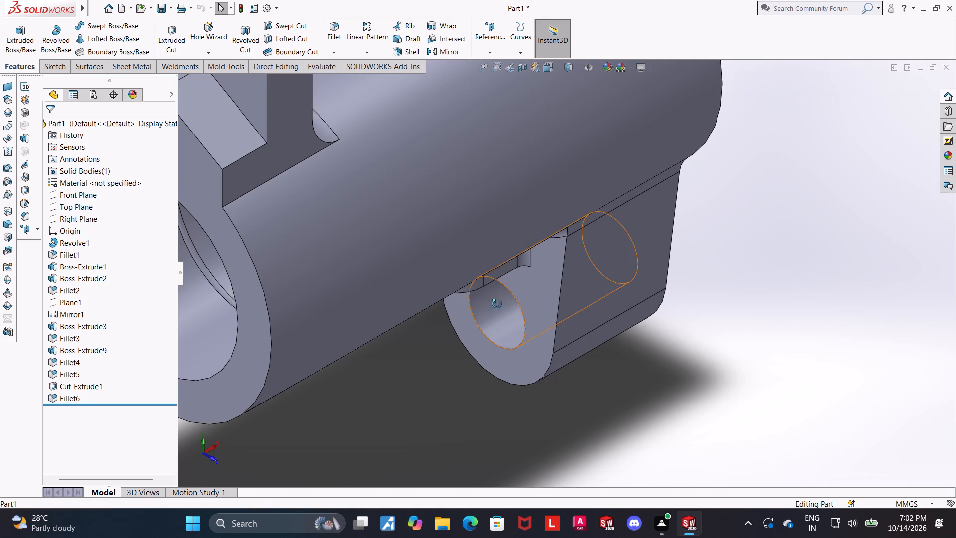
middle_click_drag(497, 304, 496, 271)
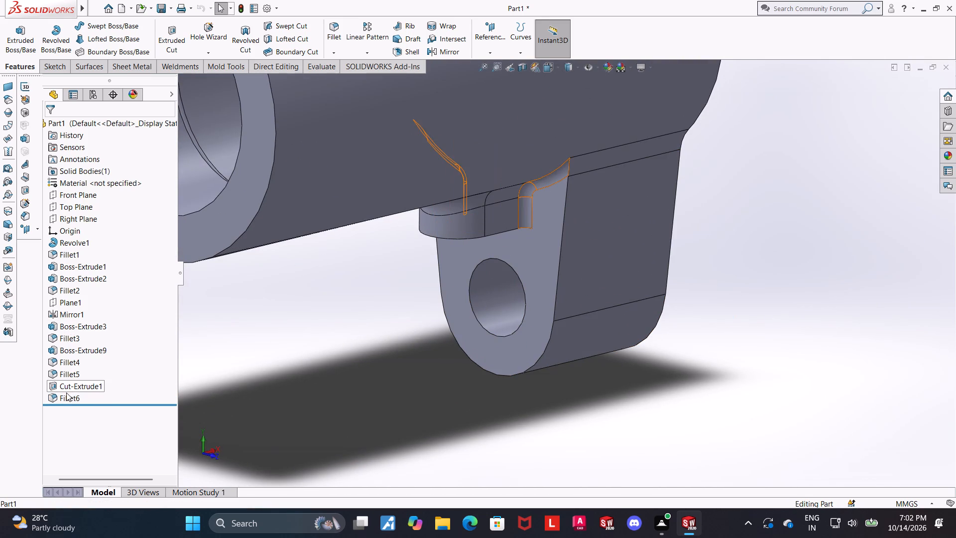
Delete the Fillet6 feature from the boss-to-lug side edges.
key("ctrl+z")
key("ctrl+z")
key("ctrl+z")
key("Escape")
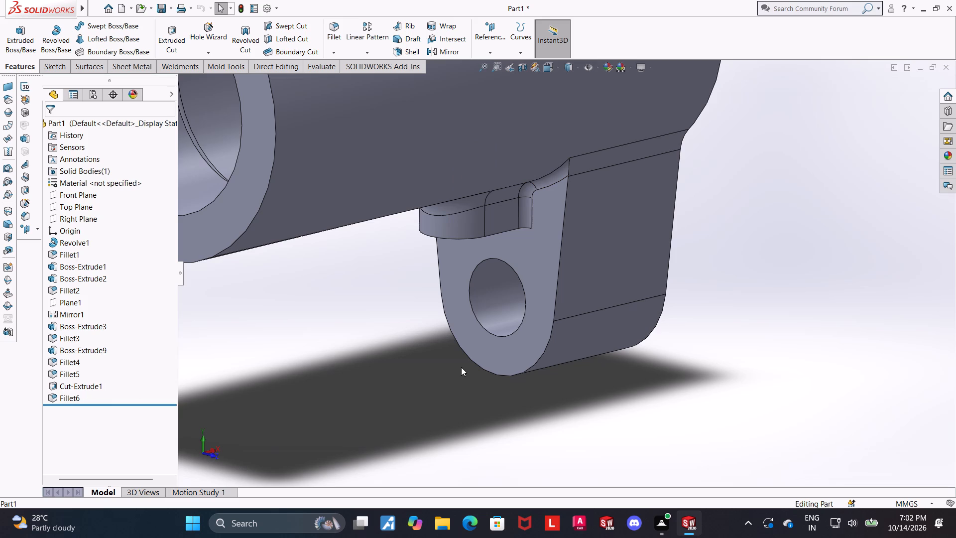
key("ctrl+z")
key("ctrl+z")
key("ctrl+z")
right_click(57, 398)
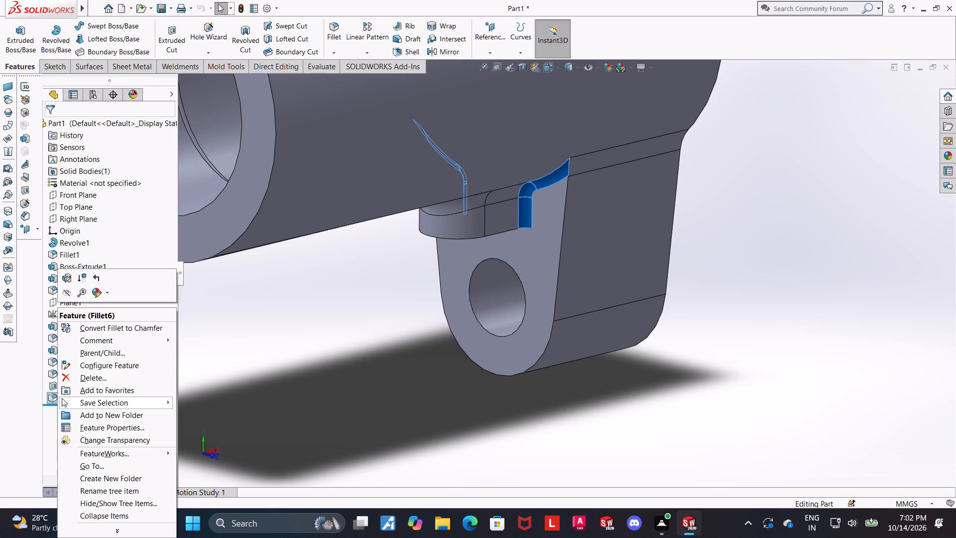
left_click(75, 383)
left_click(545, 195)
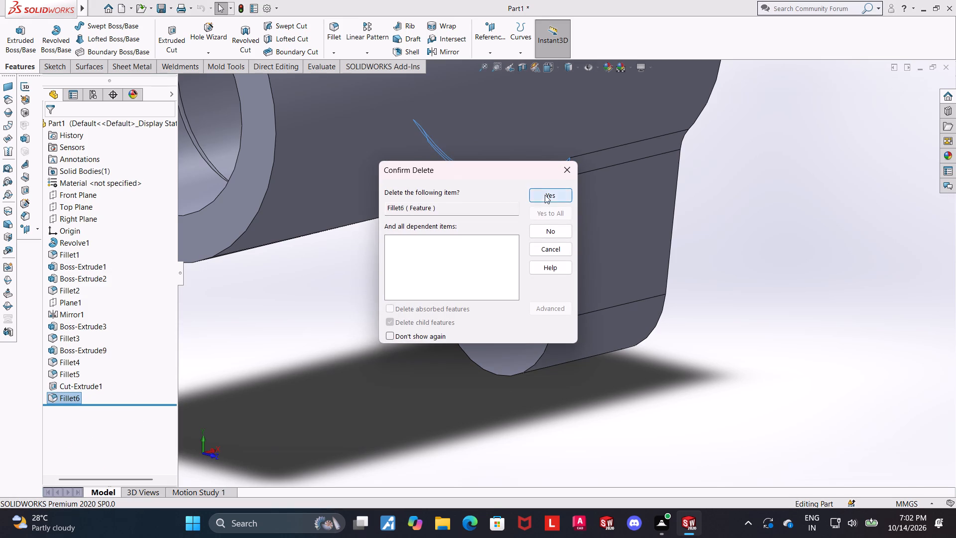
Edit Fillet5 and add the two boss-to-lug side edges to its selection, alongside the boss-to-cylinder edge.
left_click(66, 371)
left_click(76, 341)
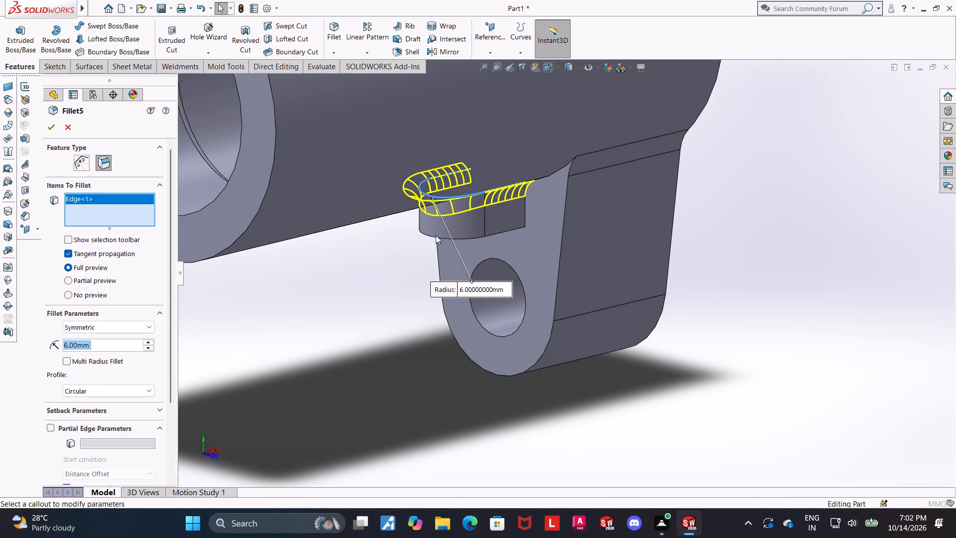
left_click(525, 220)
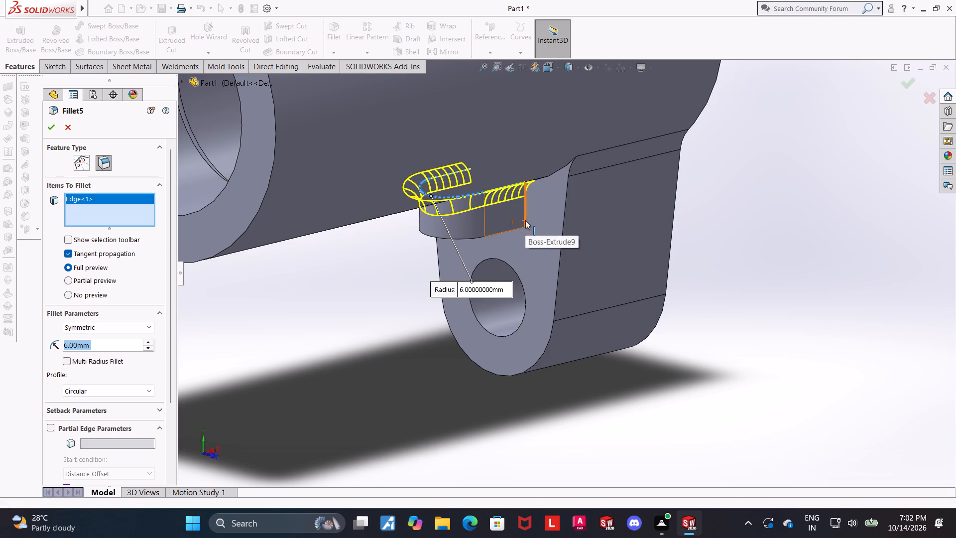
scroll(482, 241, "up", 1)
middle_click_drag(481, 241, 562, 225)
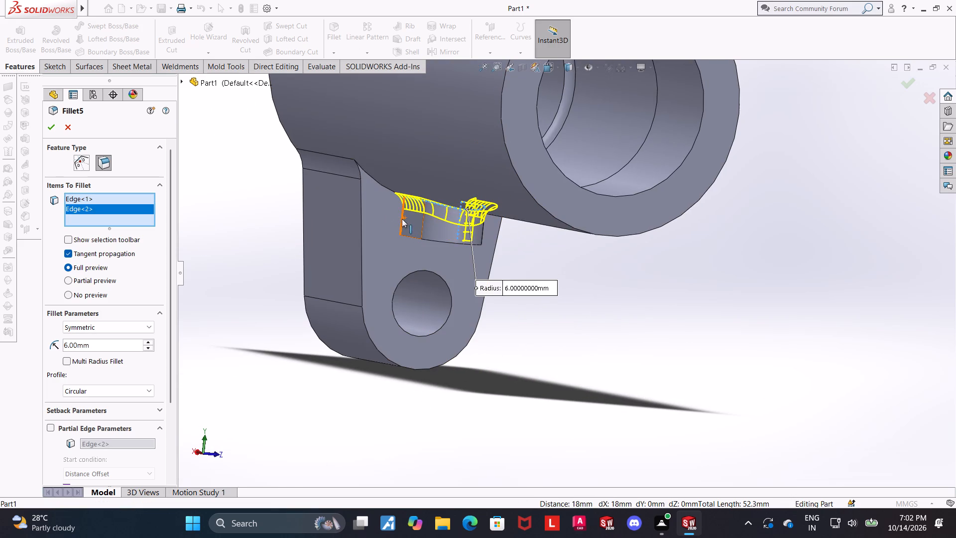
left_click(402, 219)
middle_click_drag(645, 277, 596, 269)
scroll(597, 269, "up", 5)
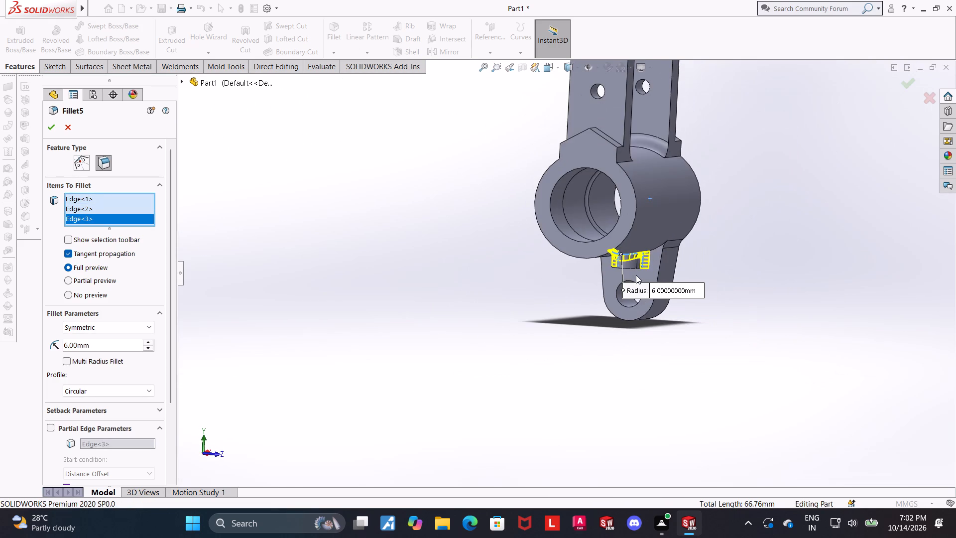
scroll(783, 162, "down", 3)
middle_click_drag(697, 220, 665, 248)
left_click(48, 125)
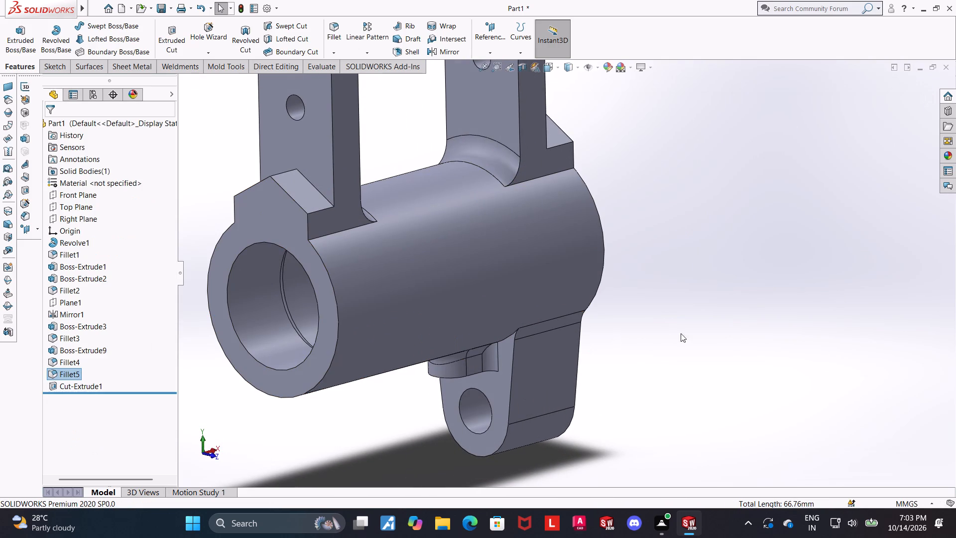
left_click(681, 333)
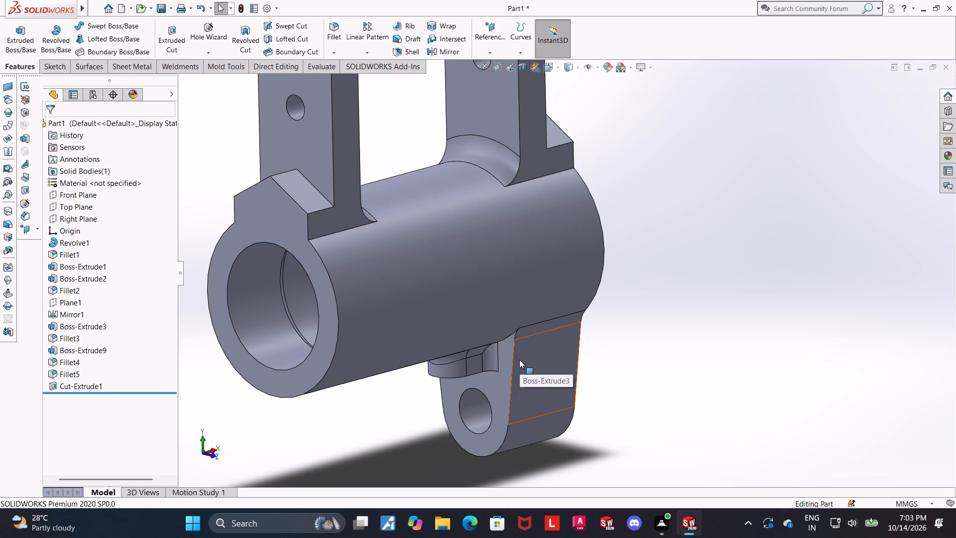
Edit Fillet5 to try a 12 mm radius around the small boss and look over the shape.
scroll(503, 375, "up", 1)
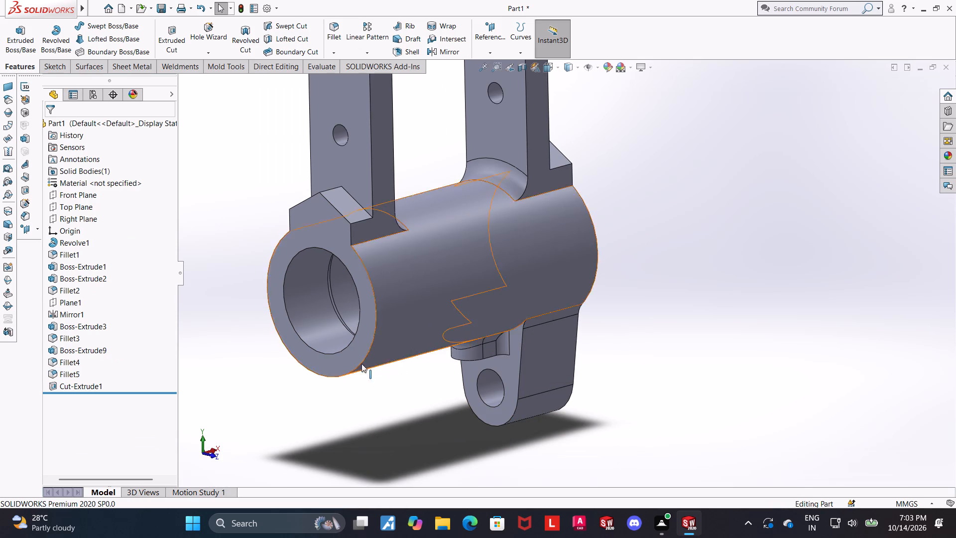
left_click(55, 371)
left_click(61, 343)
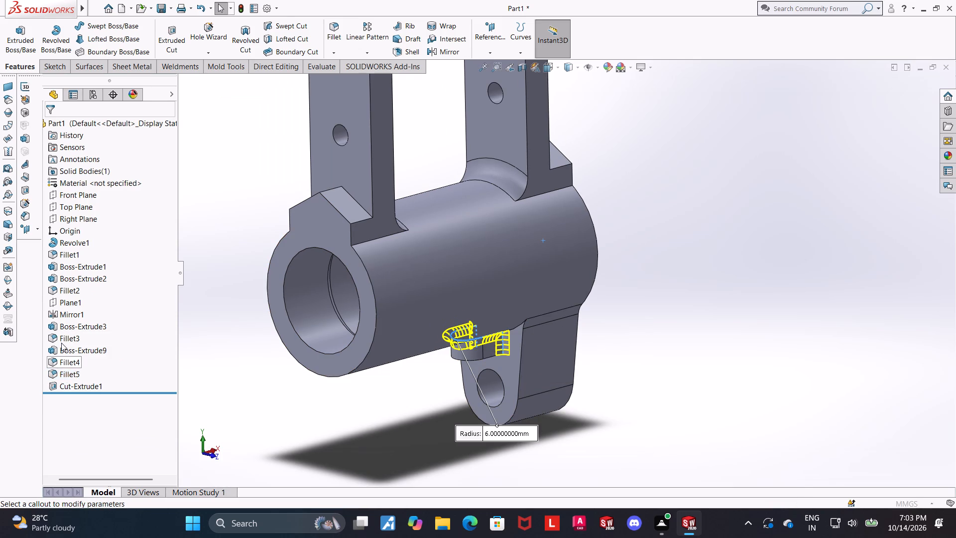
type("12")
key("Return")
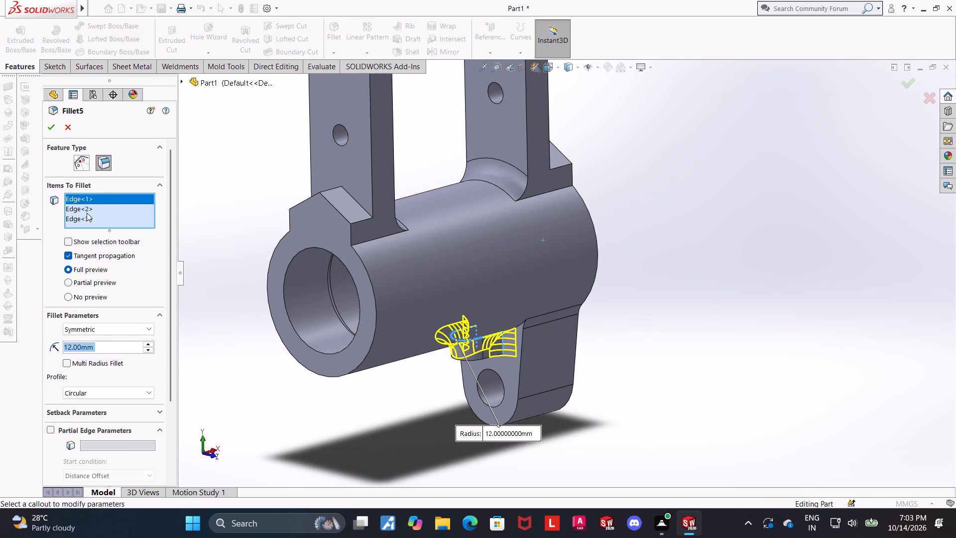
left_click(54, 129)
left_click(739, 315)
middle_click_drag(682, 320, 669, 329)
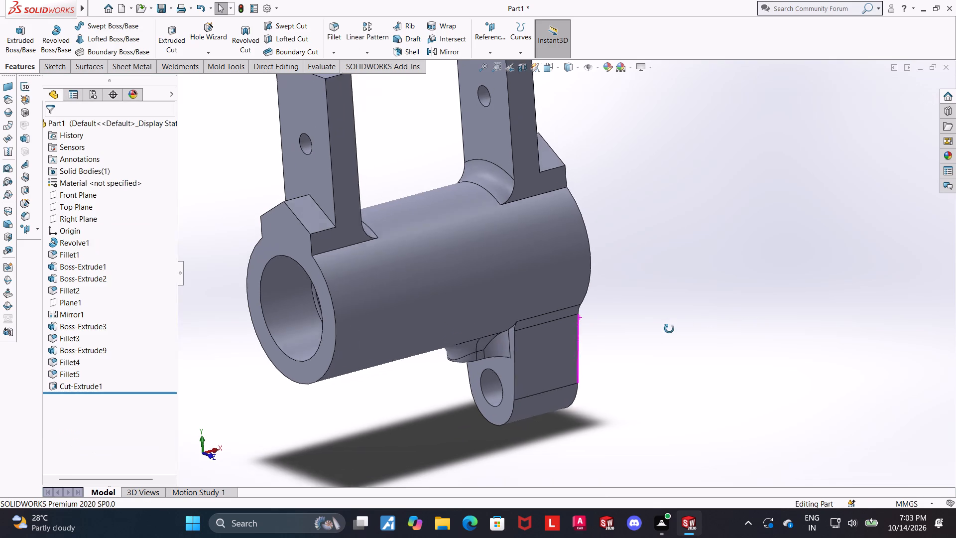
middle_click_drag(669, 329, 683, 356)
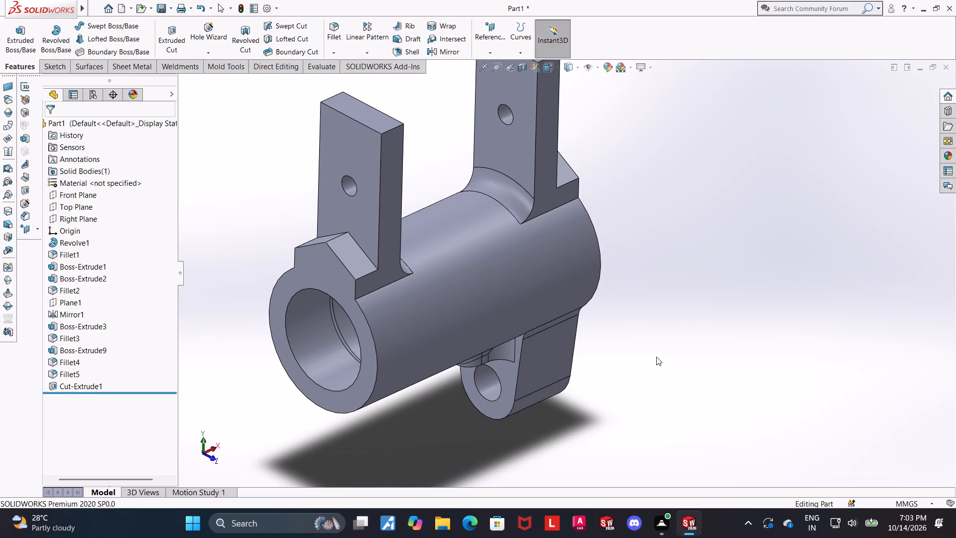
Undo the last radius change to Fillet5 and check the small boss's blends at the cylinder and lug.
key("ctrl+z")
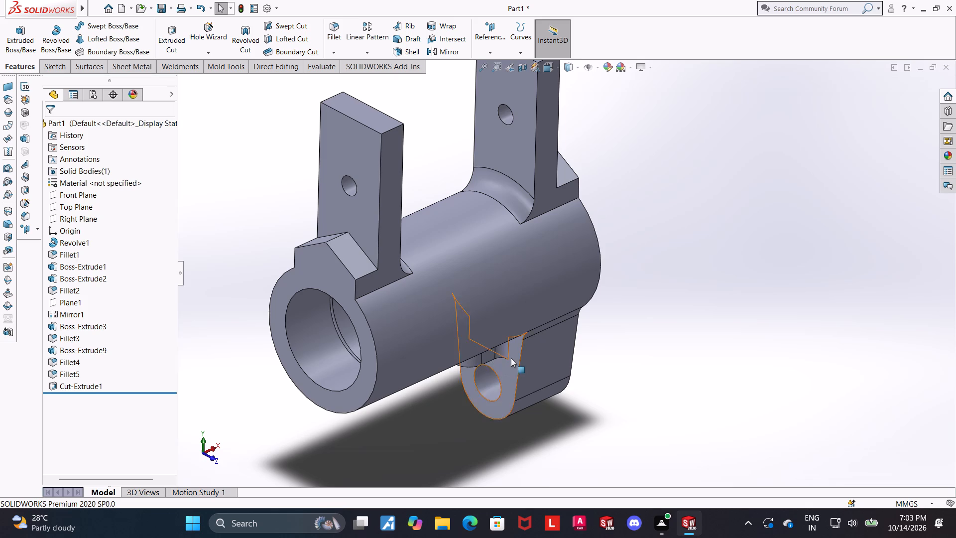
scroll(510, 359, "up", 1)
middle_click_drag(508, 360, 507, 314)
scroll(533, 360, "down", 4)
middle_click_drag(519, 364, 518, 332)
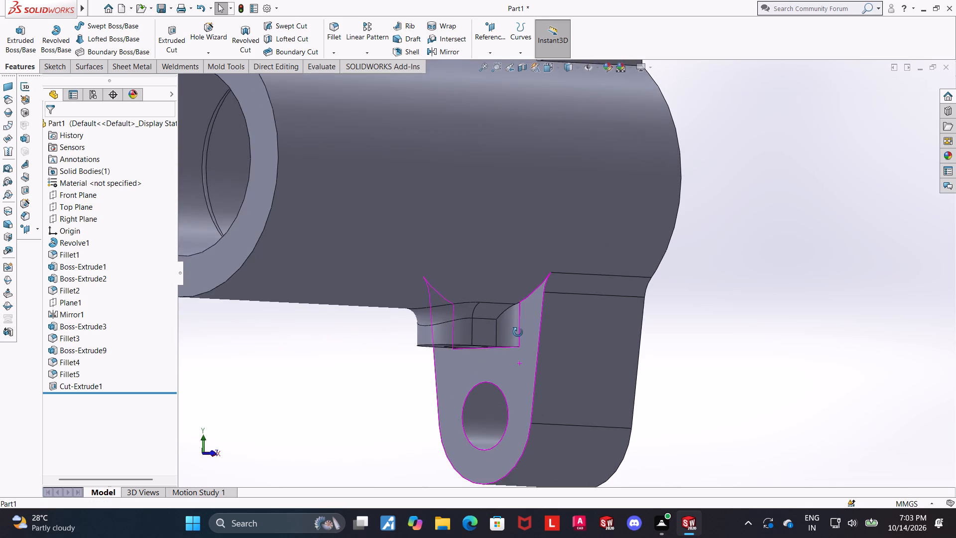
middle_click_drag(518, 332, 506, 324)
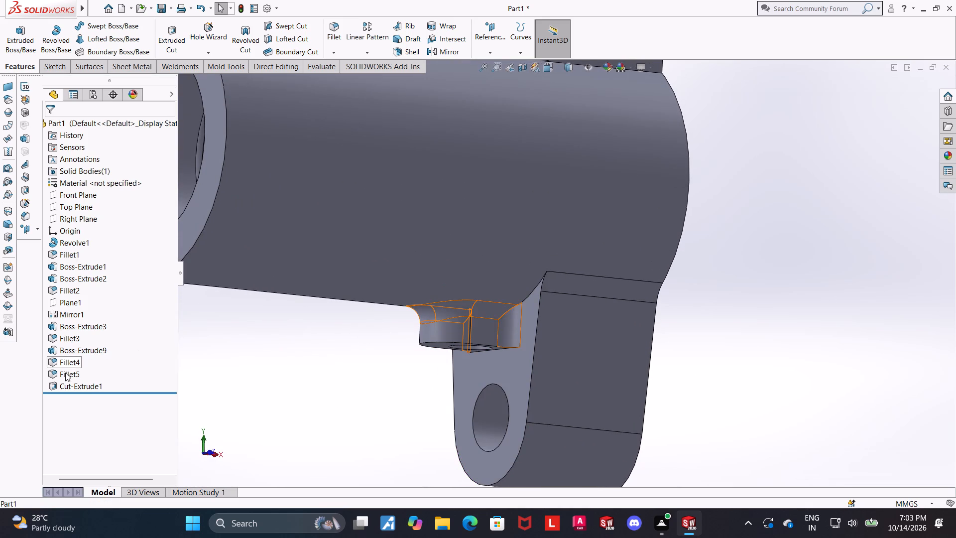
Reopen Fillet5 to review its edge selection and blend preview around the small boss, accept it and look over the part.
left_click(65, 373)
left_click(67, 344)
middle_click_drag(648, 361, 652, 372)
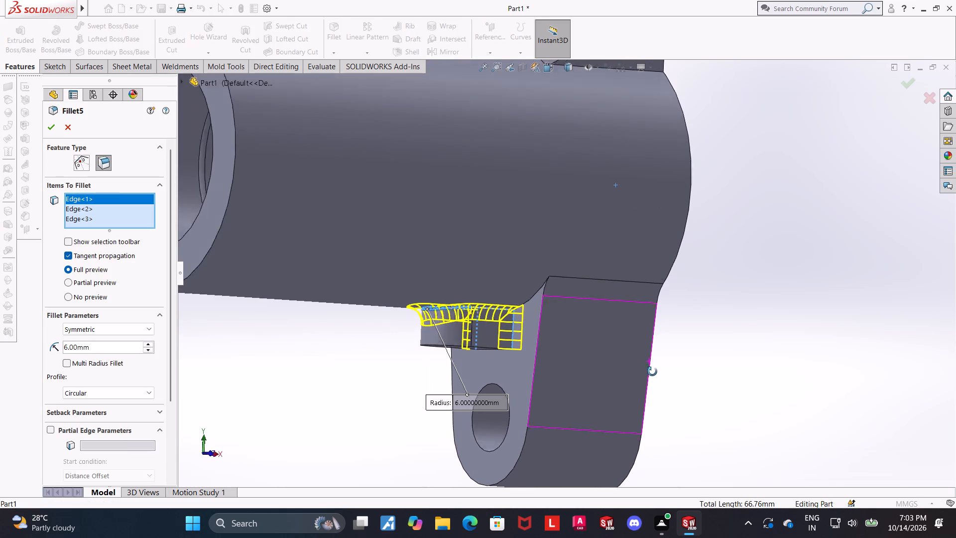
middle_click_drag(652, 372, 663, 376)
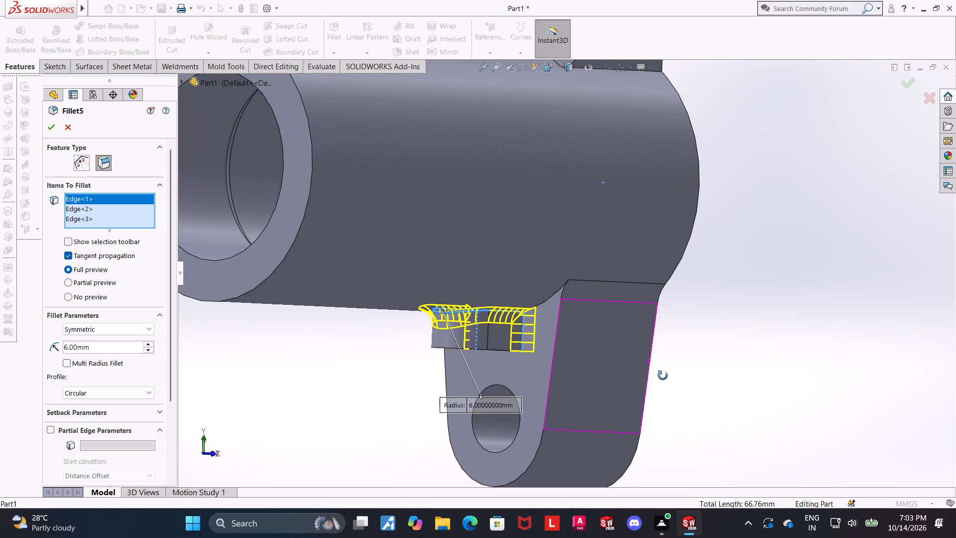
middle_click_drag(663, 376, 663, 389)
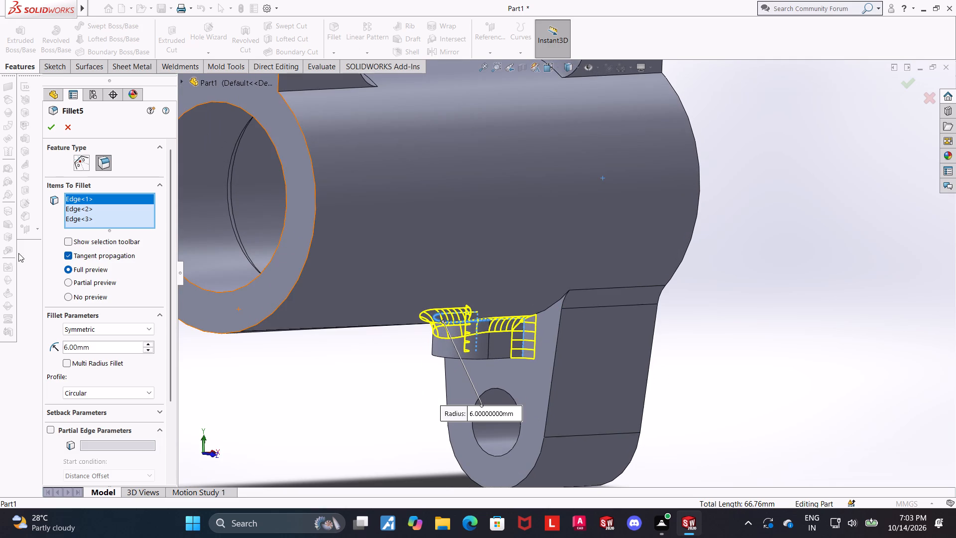
left_click(45, 128)
scroll(707, 306, "up", 2)
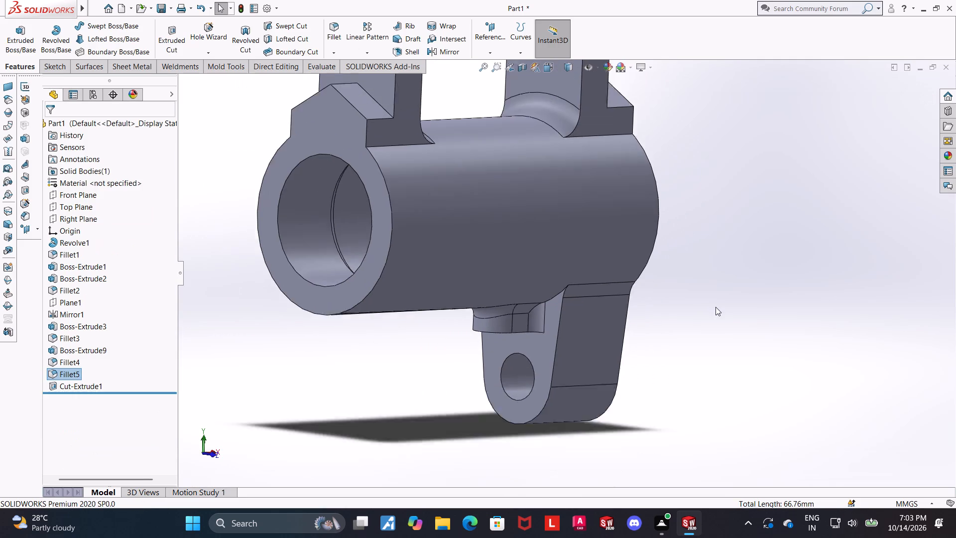
scroll(716, 307, "up", 1)
middle_click_drag(649, 278, 647, 313)
scroll(630, 297, "up", 2)
middle_click_drag(602, 266, 596, 277)
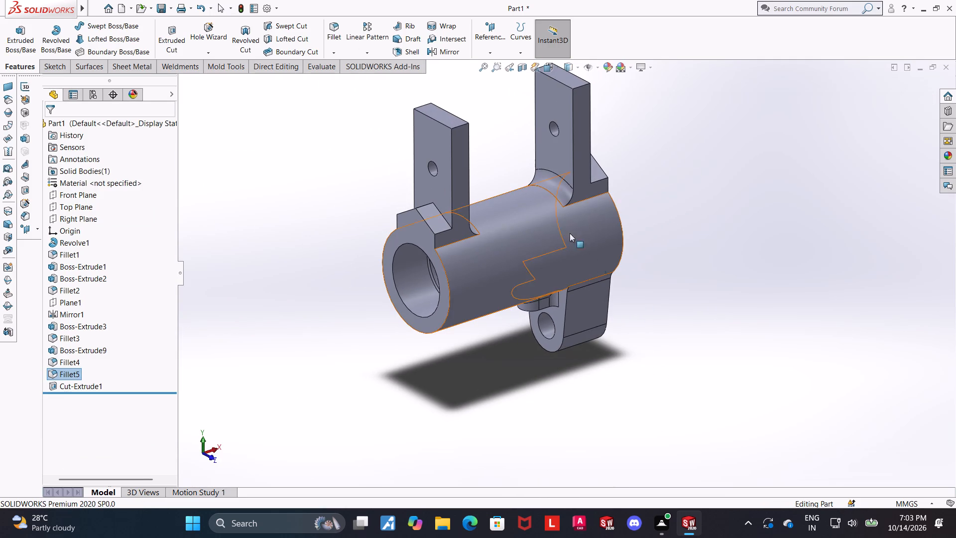
Measure the diameter of the small boss's drilled hole where it opens into the cylinder's bore.
left_click(548, 60)
left_click(548, 67)
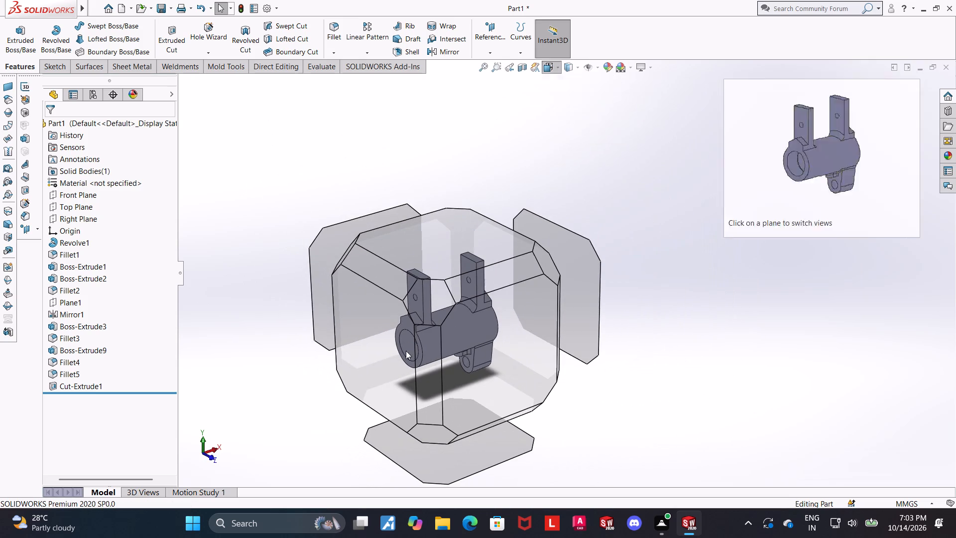
left_click(425, 316)
scroll(698, 276, "down", 3)
middle_click_drag(668, 296, 571, 371)
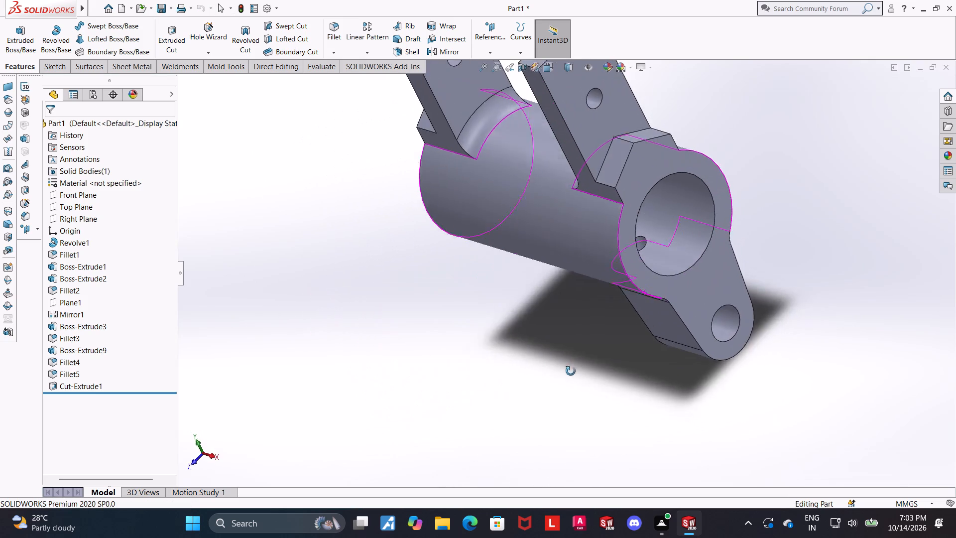
middle_click_drag(571, 371, 563, 351)
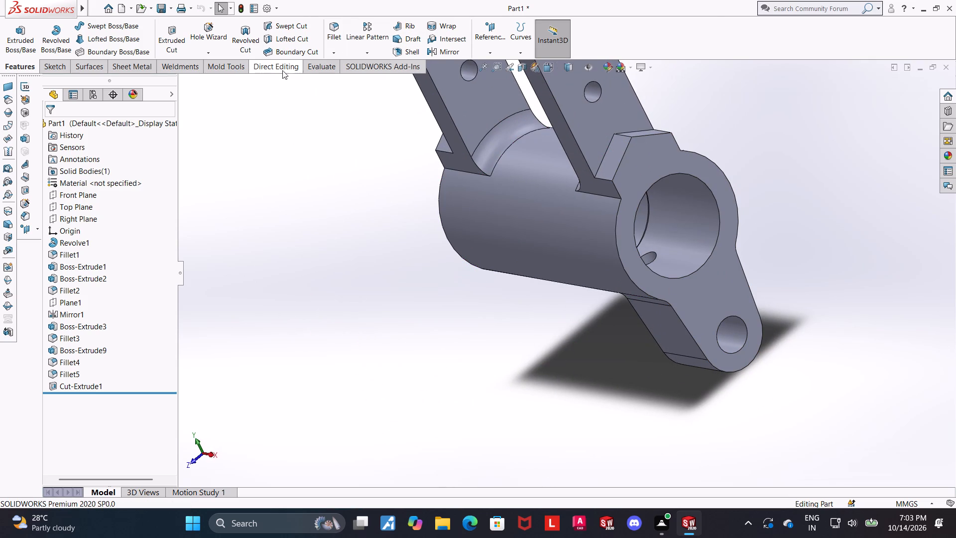
left_click(313, 66)
left_click(101, 44)
scroll(690, 255, "down", 4)
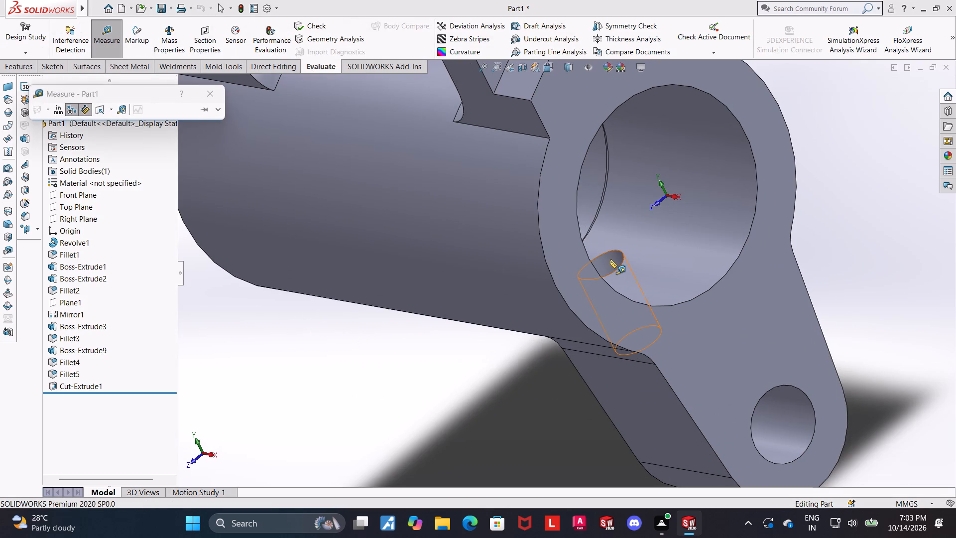
left_click(610, 260)
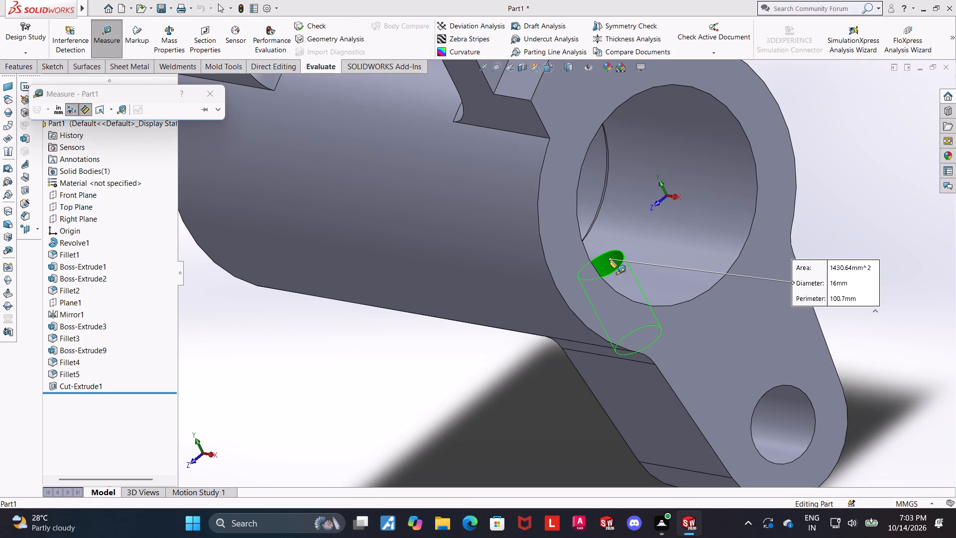
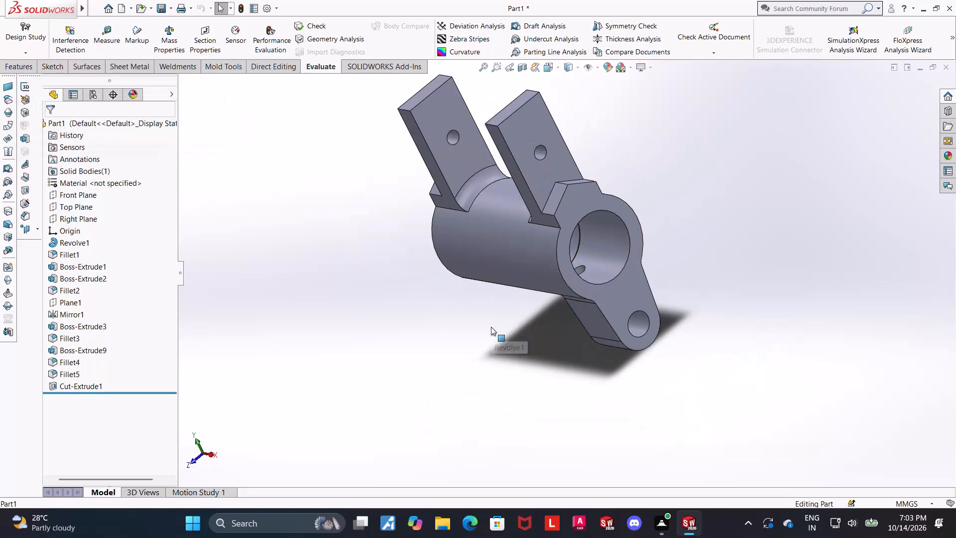
Look over the part in isometric view and review the dimensions of Boss-Extrude1, the gabled boss on the cylinder.
middle_click_drag(491, 327, 522, 293)
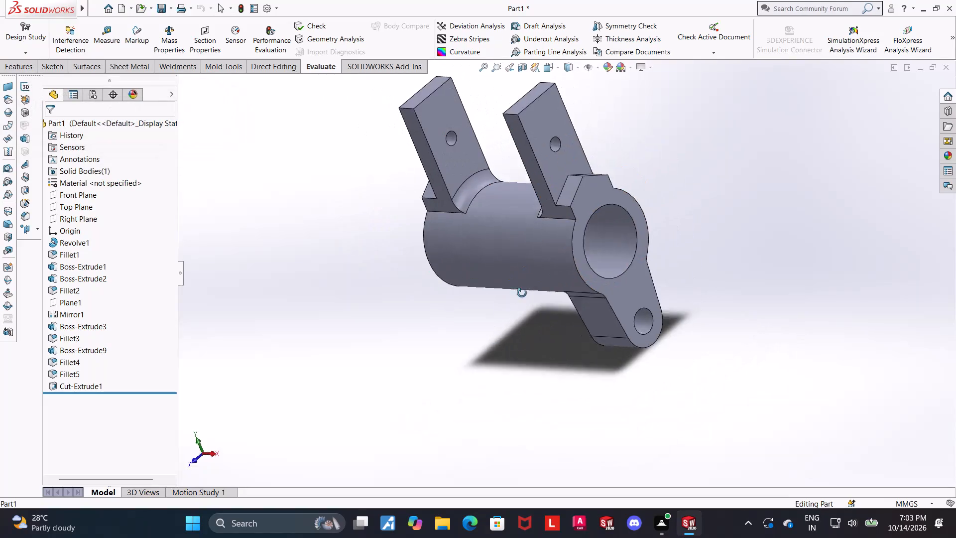
middle_click_drag(522, 293, 603, 285)
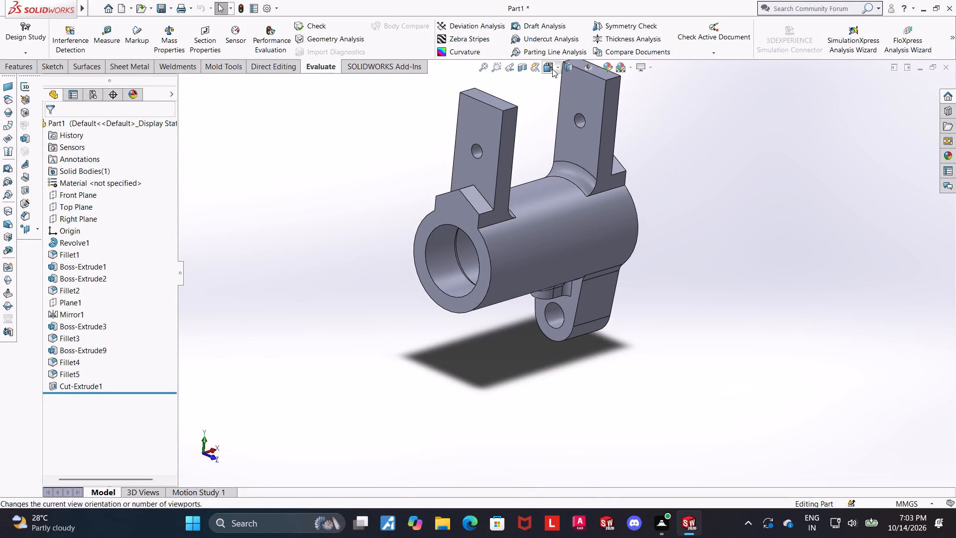
left_click(552, 69)
left_click(448, 306)
scroll(606, 283, "down", 1)
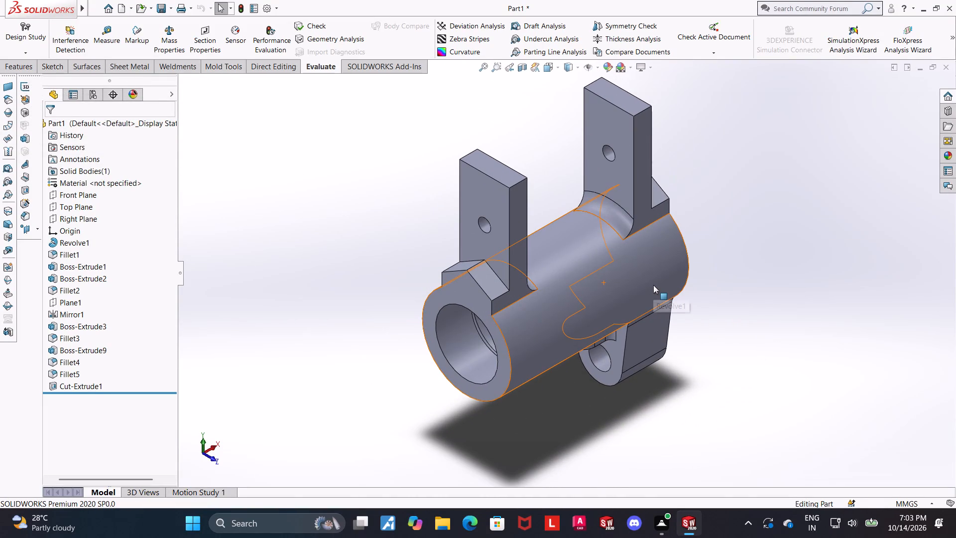
scroll(686, 315, "down", 1)
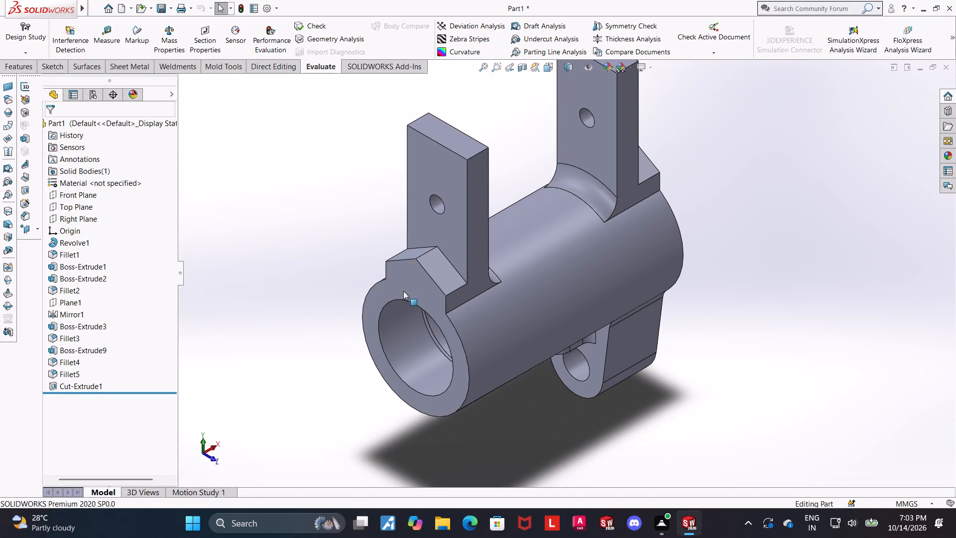
left_click(57, 263)
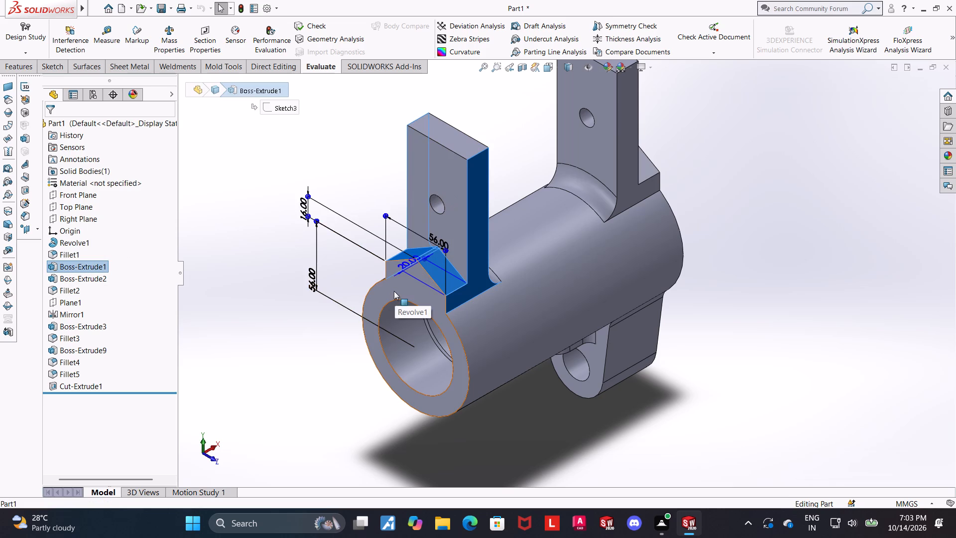
scroll(386, 299, "up", 1)
middle_click_drag(386, 299, 418, 244)
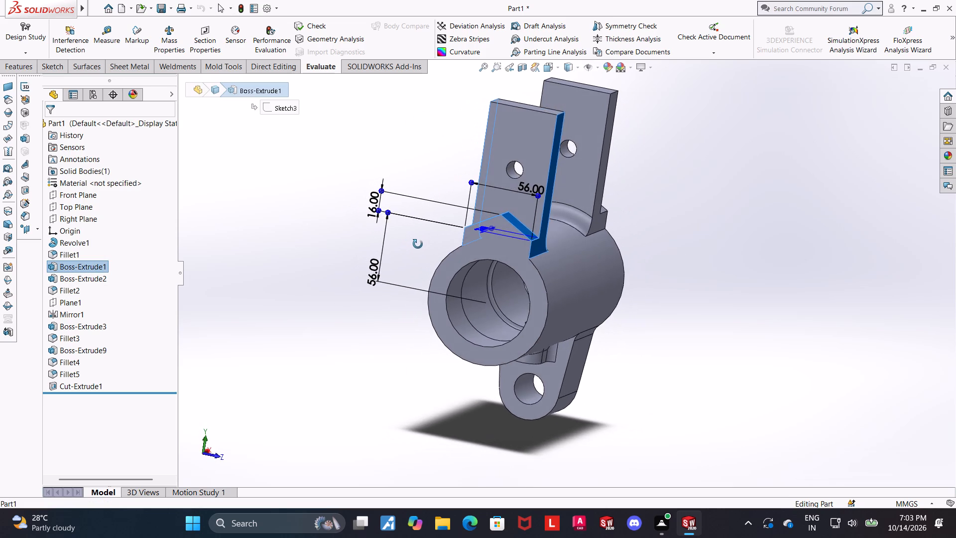
middle_click_drag(418, 244, 422, 241)
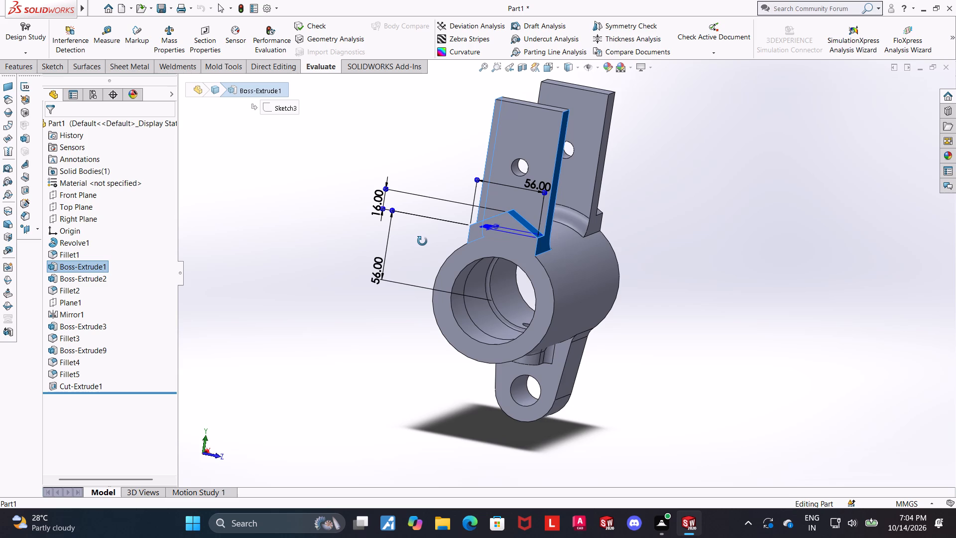
middle_click_drag(422, 241, 410, 244)
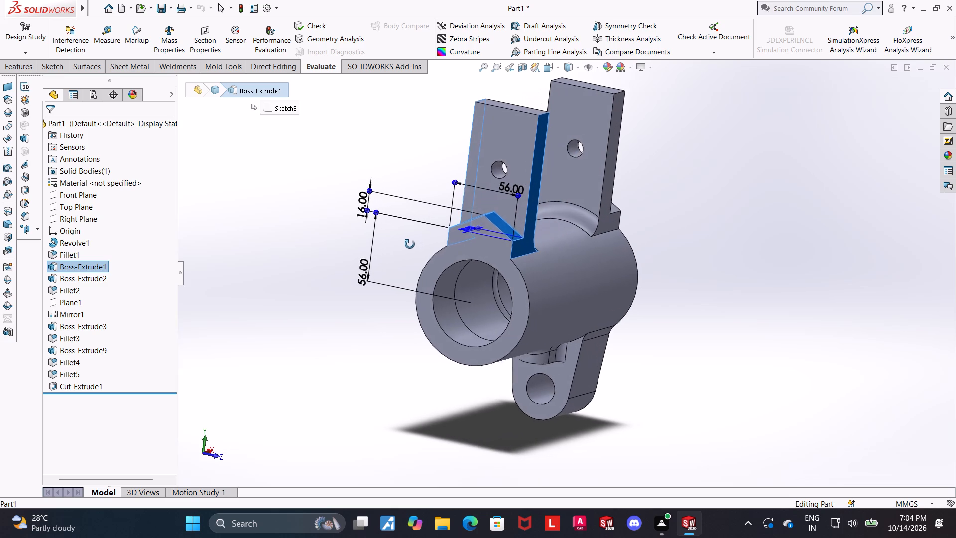
middle_click_drag(410, 244, 397, 251)
left_click(267, 243)
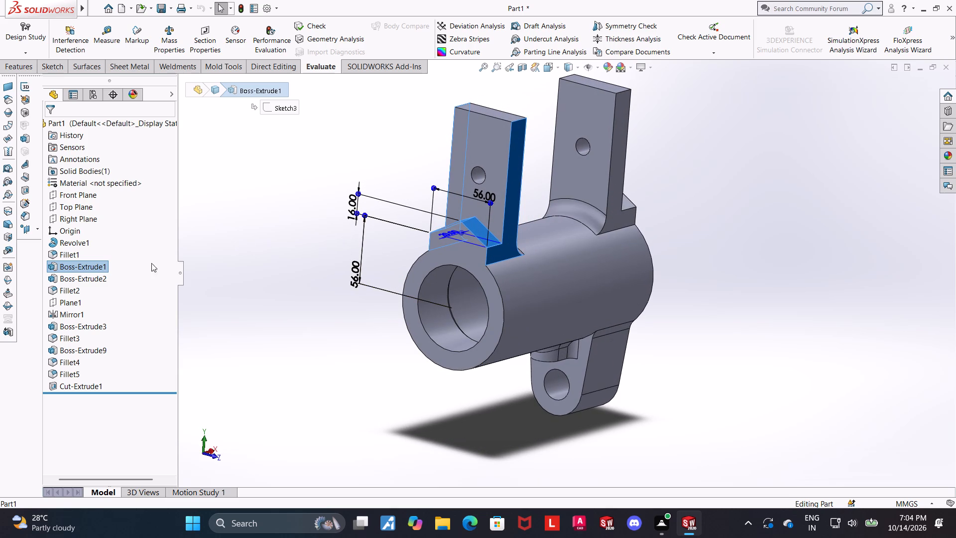
Review the dimensions of Boss-Extrude2, the upright plate with its hole, and clear the selection.
left_click(75, 277)
scroll(378, 232, "up", 1)
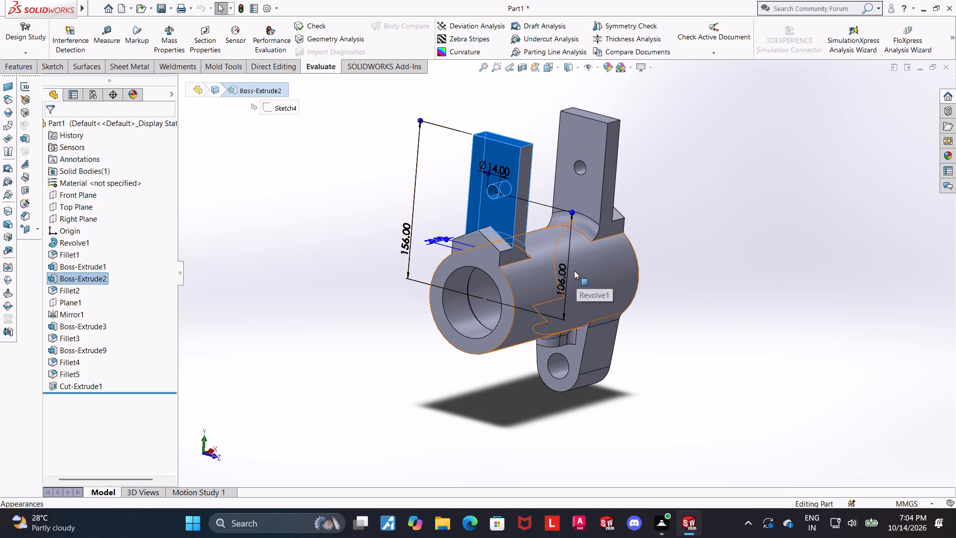
scroll(695, 251, "up", 1)
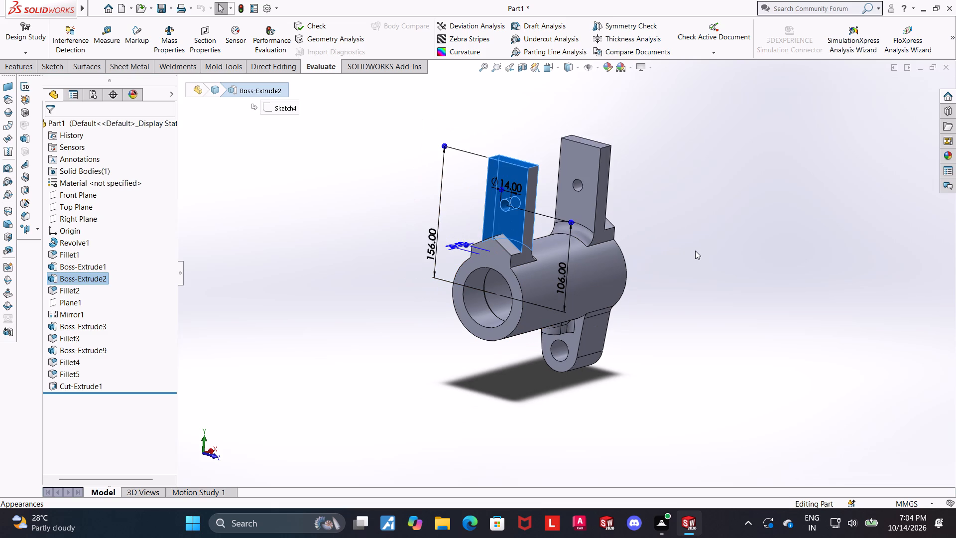
scroll(665, 224, "down", 2)
key("Escape")
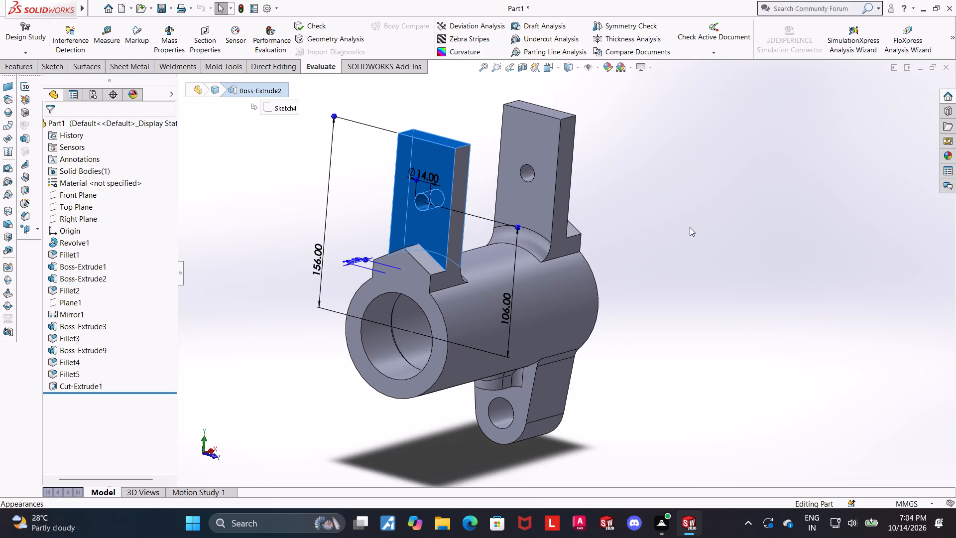
Show the part in front view with hidden lines visible and examine the bore recess near the small boss's hole.
scroll(690, 227, "up", 2)
middle_click_drag(683, 227, 658, 274)
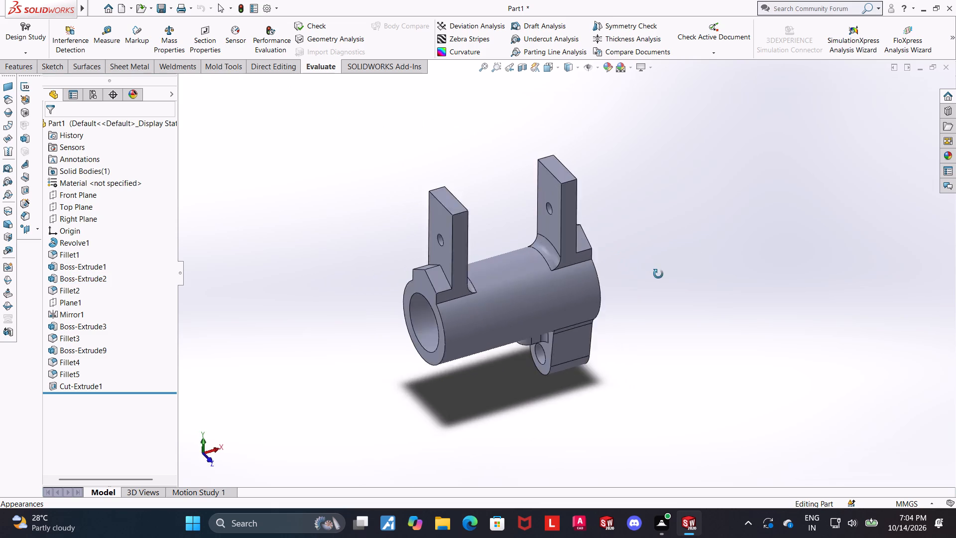
middle_click_drag(658, 274, 633, 258)
left_click(551, 71)
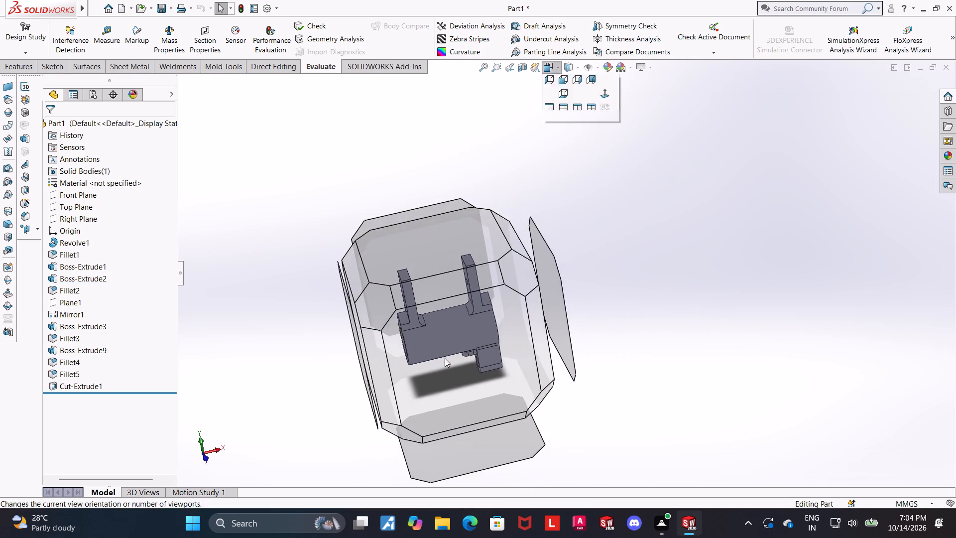
left_click(445, 358)
left_click(576, 71)
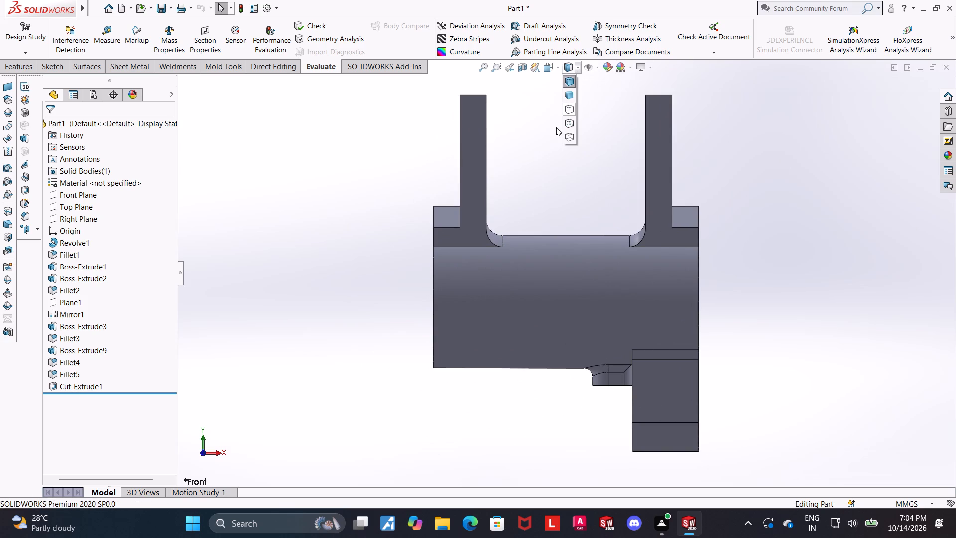
left_click(567, 127)
scroll(743, 218, "up", 2)
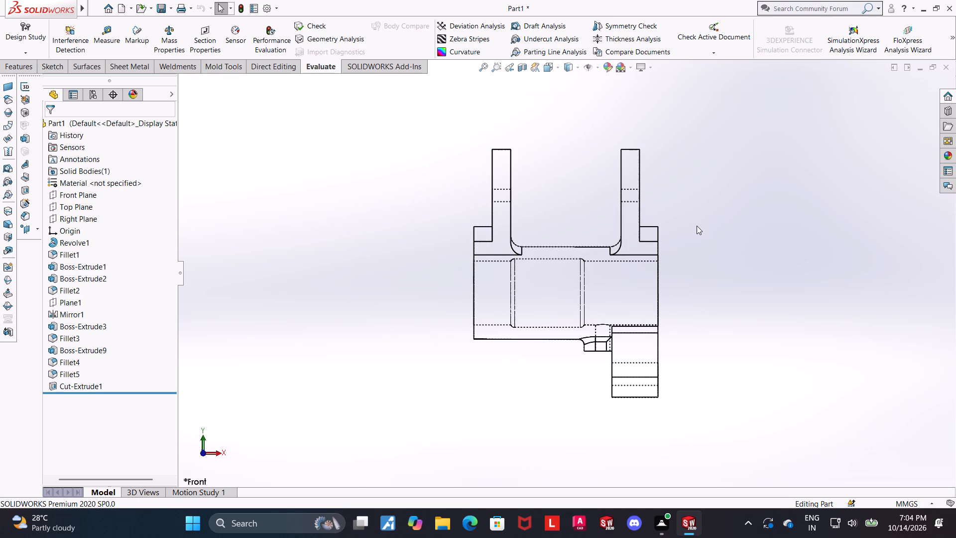
scroll(564, 291, "down", 1)
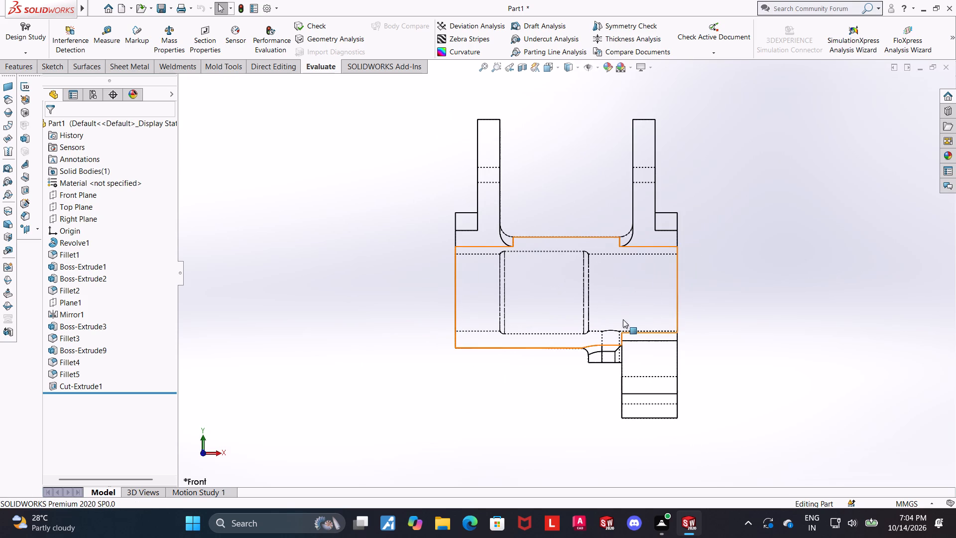
scroll(716, 316, "down", 1)
scroll(568, 319, "down", 1)
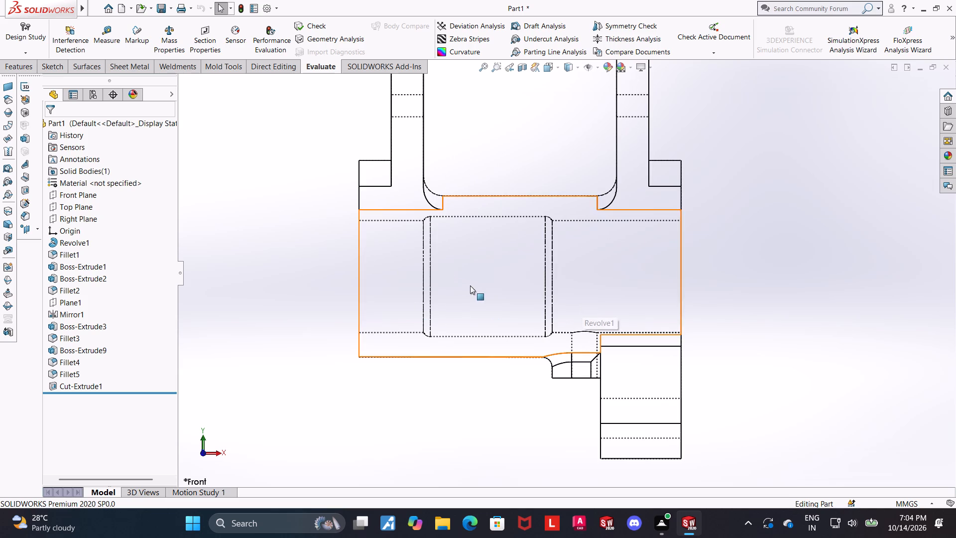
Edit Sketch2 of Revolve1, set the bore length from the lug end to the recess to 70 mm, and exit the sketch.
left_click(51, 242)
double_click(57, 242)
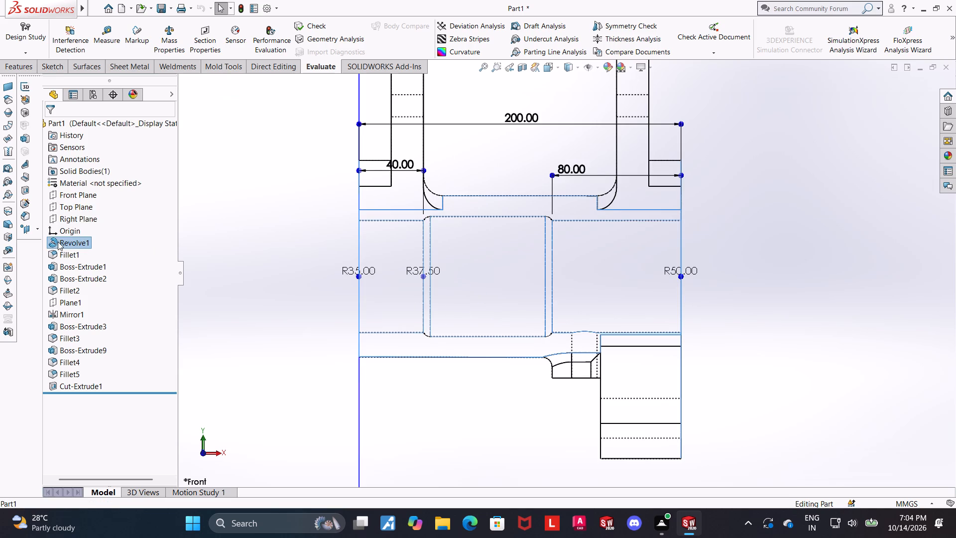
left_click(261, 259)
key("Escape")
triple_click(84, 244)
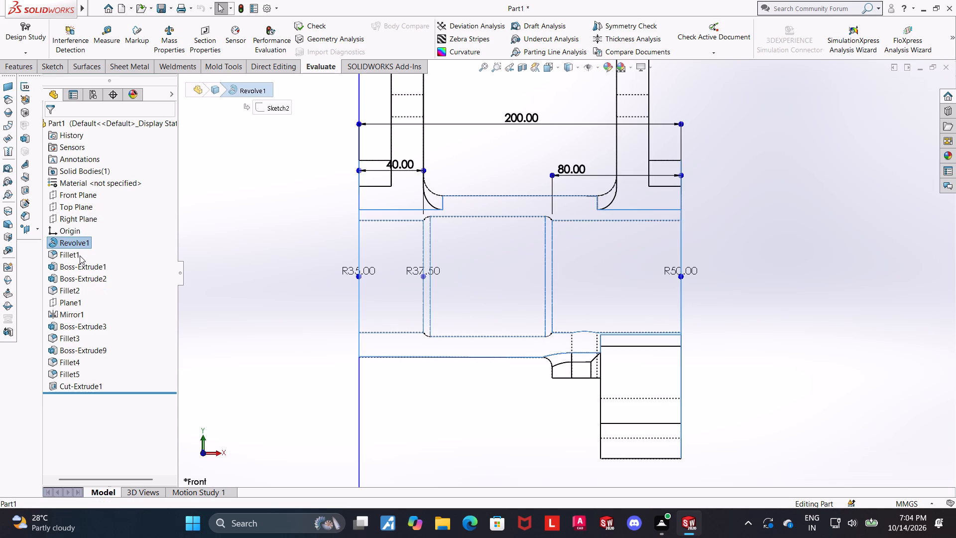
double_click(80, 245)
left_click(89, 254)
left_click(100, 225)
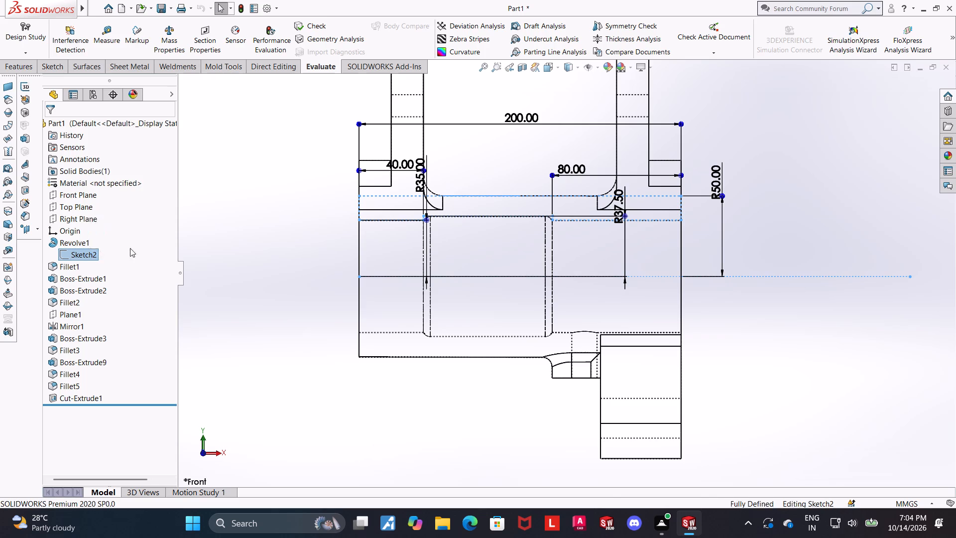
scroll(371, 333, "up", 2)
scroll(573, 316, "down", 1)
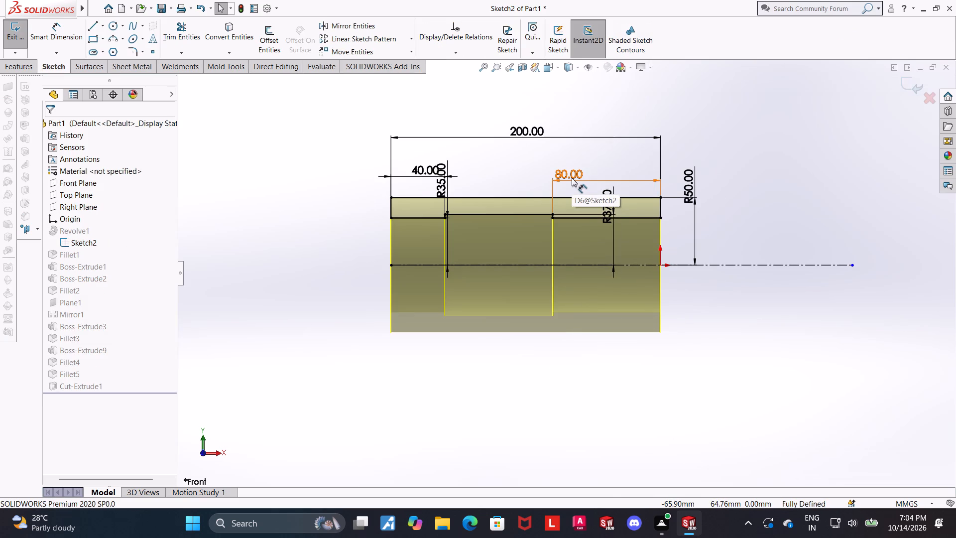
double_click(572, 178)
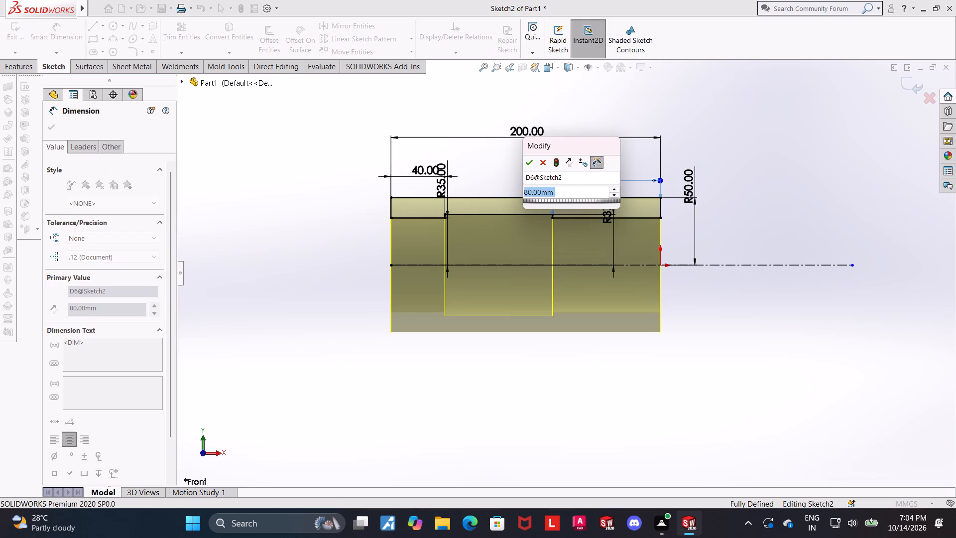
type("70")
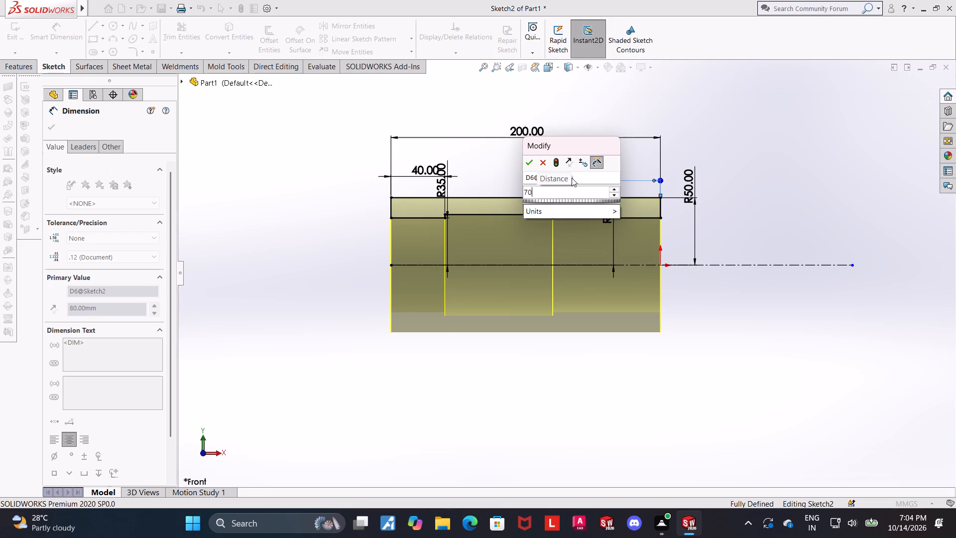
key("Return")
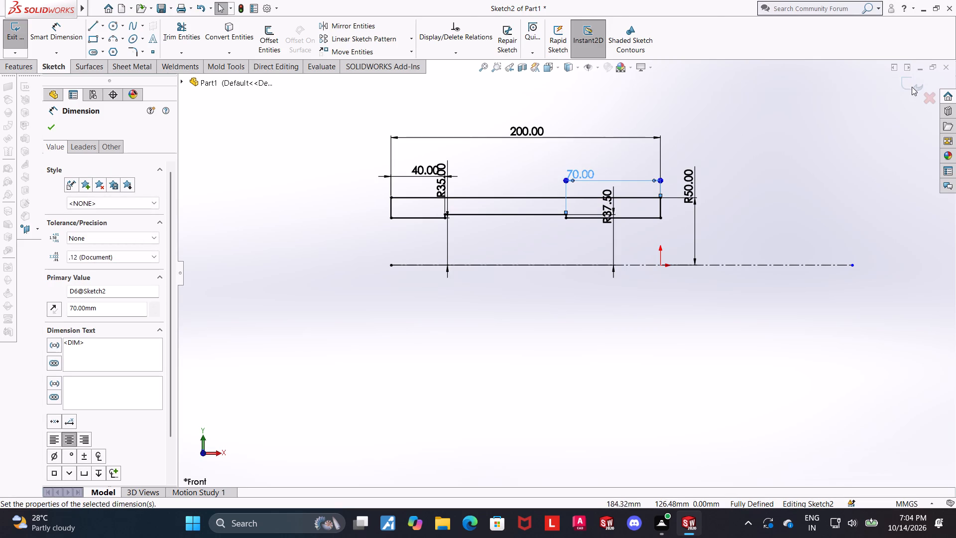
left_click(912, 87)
Reopen Sketch2, set the bore length from the lug end to the recess to 75 mm, and exit the sketch.
scroll(731, 194, "up", 2)
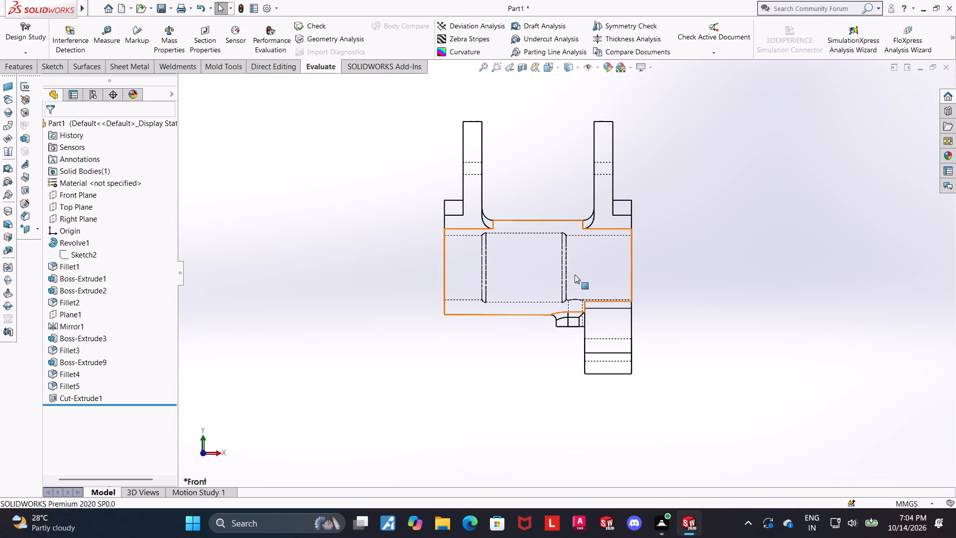
scroll(528, 281, "down", 2)
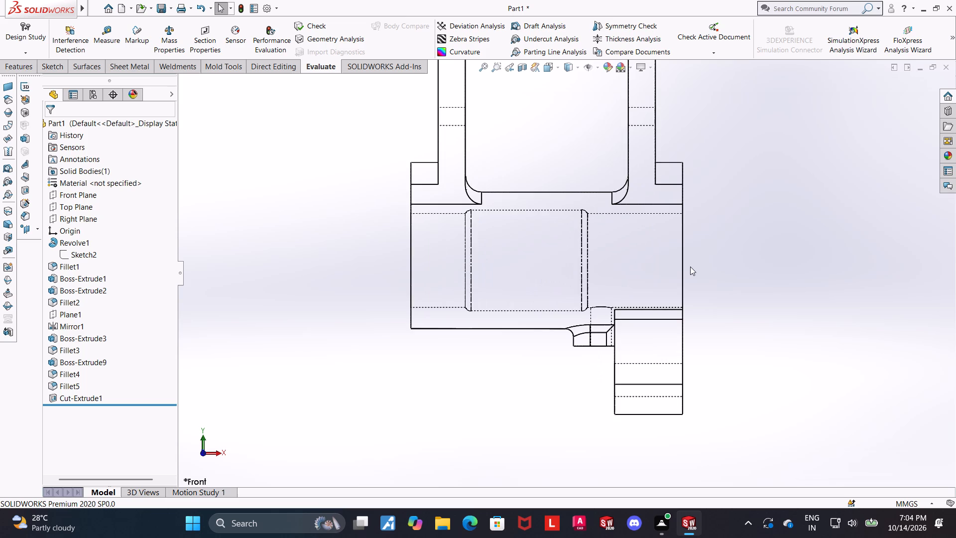
scroll(690, 267, "down", 1)
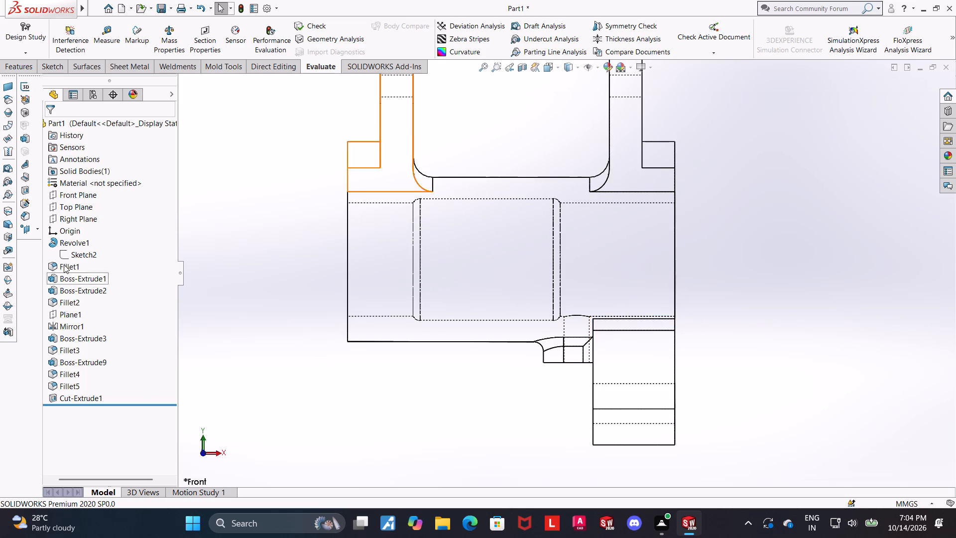
left_click(70, 252)
left_click(76, 226)
double_click(571, 151)
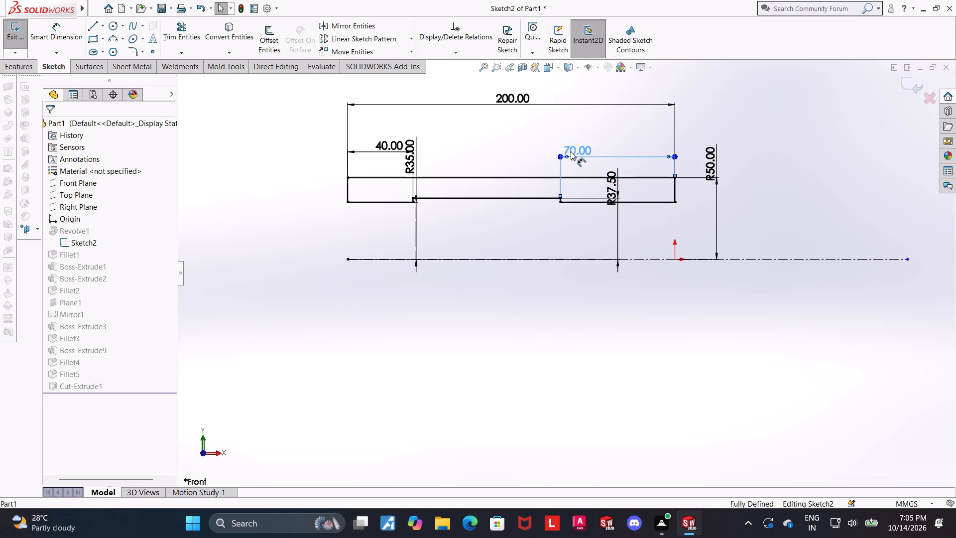
type("75")
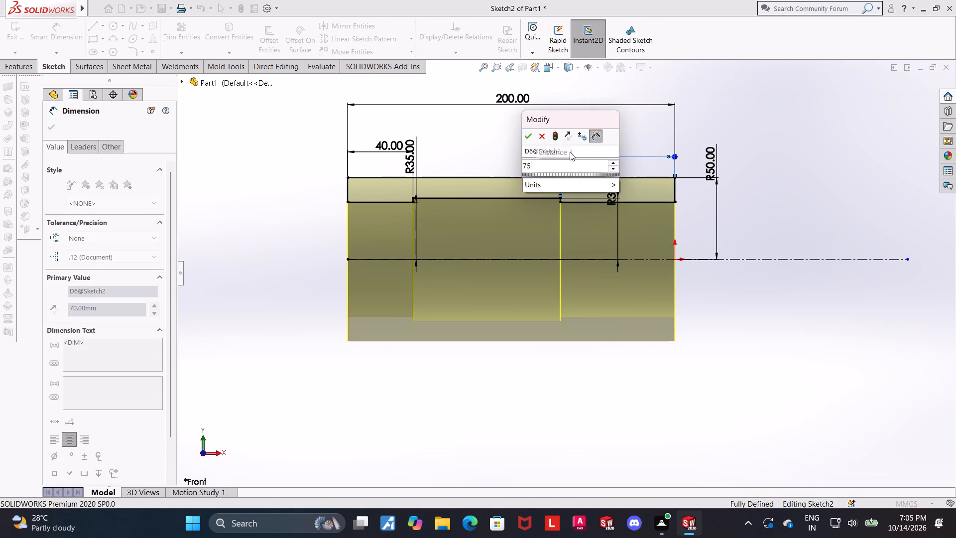
key("Return")
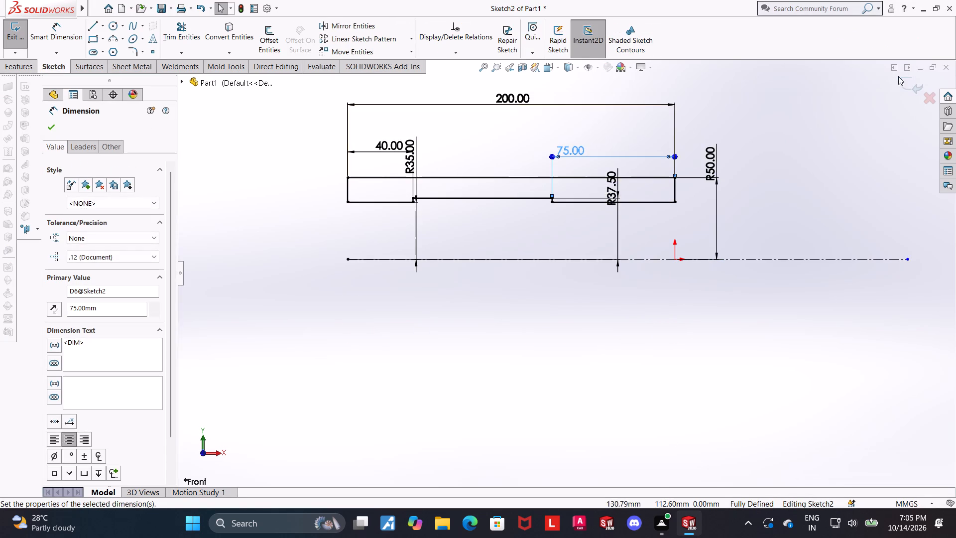
left_click(908, 80)
Inspect the revised recess and apply a section view lengthwise through the cylinder to expose the bore.
scroll(799, 172, "up", 2)
scroll(484, 299, "down", 4)
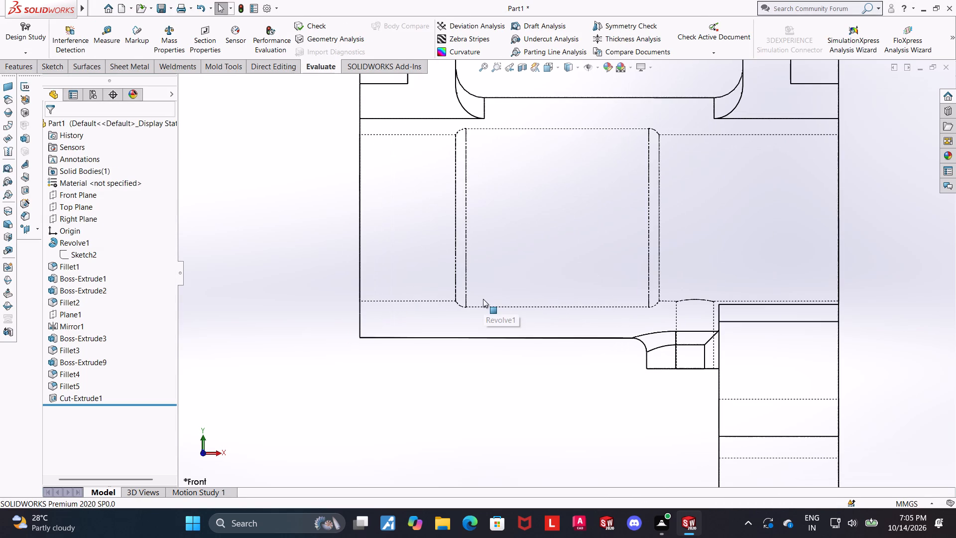
scroll(480, 299, "up", 1)
scroll(484, 297, "down", 1)
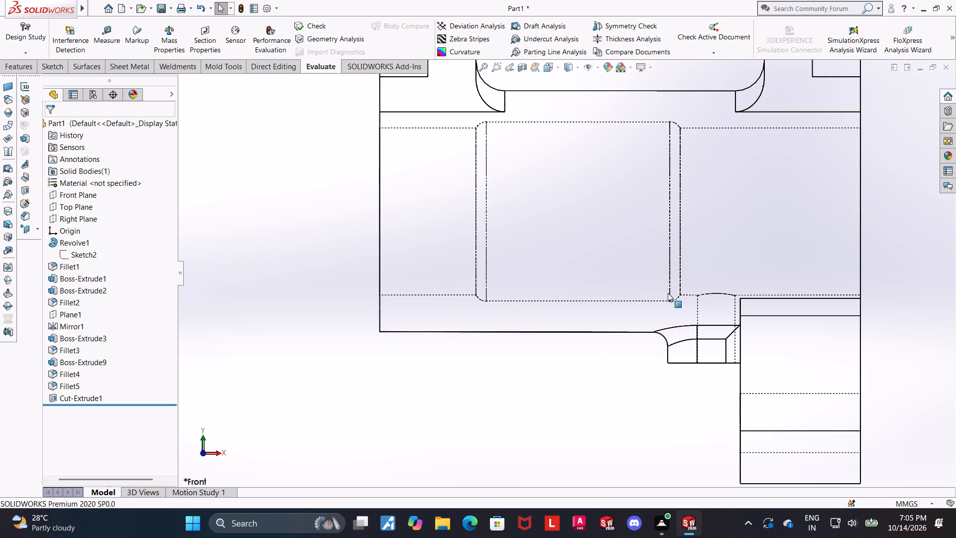
left_click(524, 63)
left_click(55, 125)
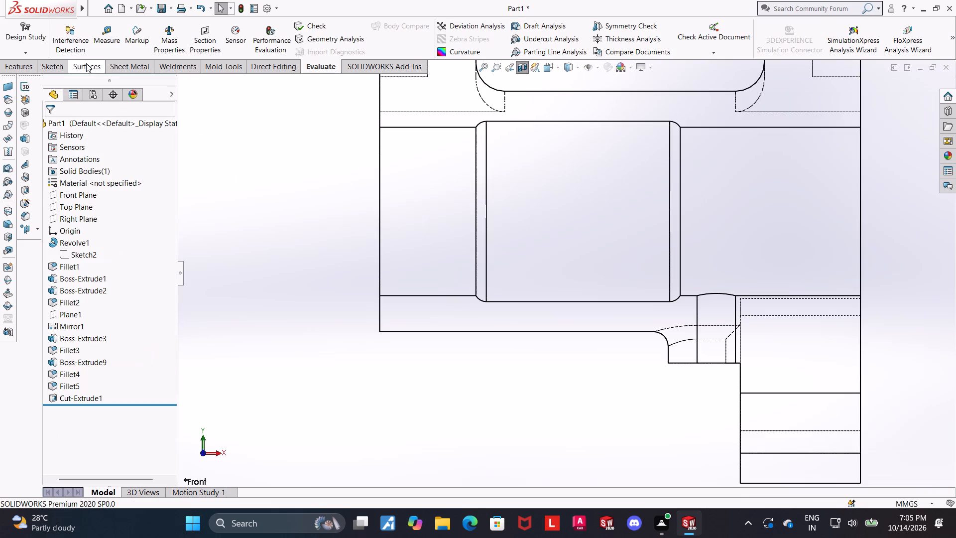
Measure the fillet face at the bore recess's end nearest the lug.
left_click(98, 34)
middle_click_drag(556, 238, 586, 295)
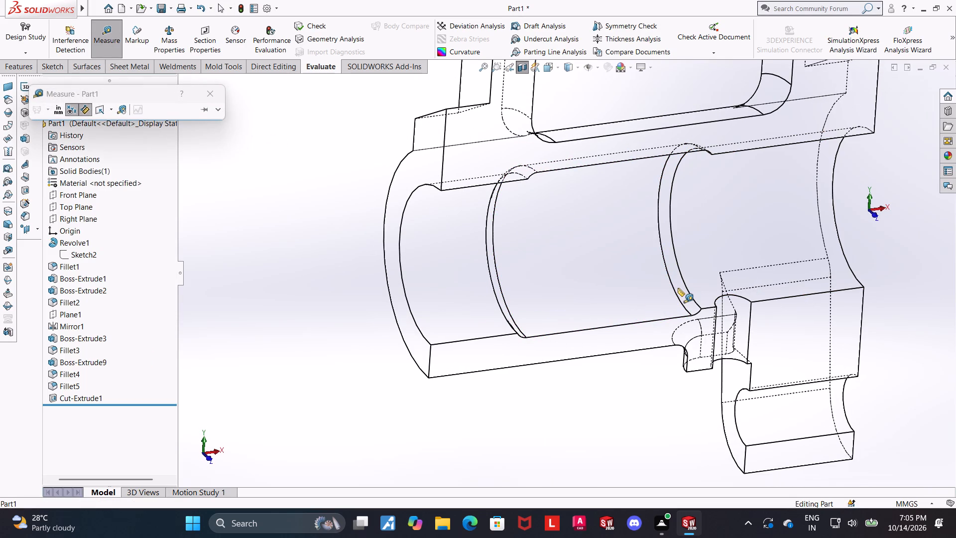
left_click(678, 288)
scroll(678, 288, "up", 1)
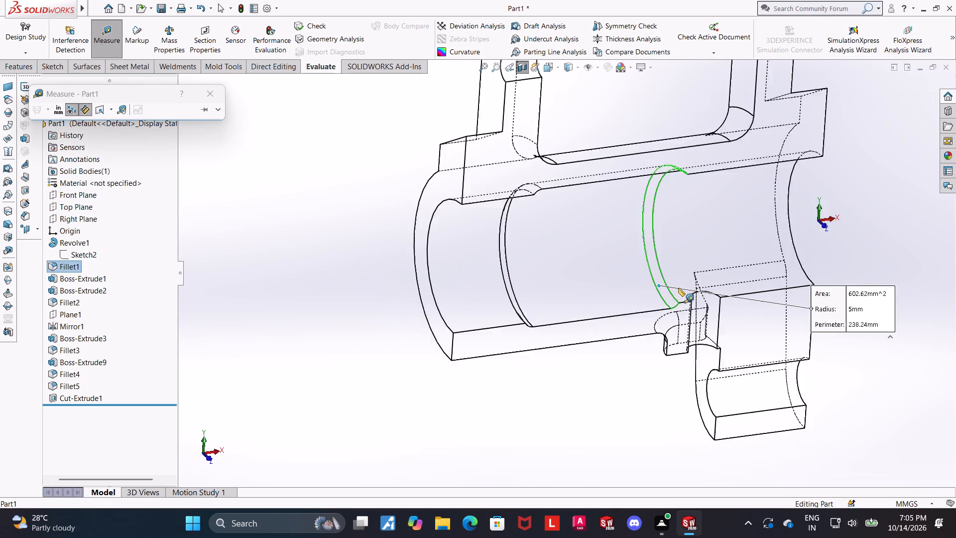
scroll(678, 288, "up", 2)
key("Escape")
Measure the fillet face at the bore recess's other end, farthest from the lug.
middle_click_drag(628, 256, 575, 260)
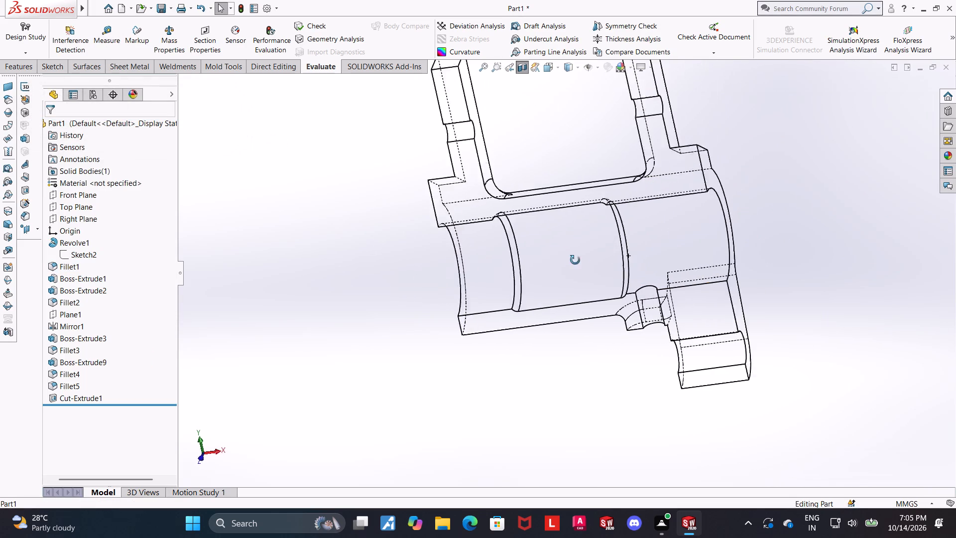
middle_click_drag(575, 260, 559, 270)
scroll(571, 259, "up", 1)
scroll(571, 258, "down", 5)
left_click(107, 36)
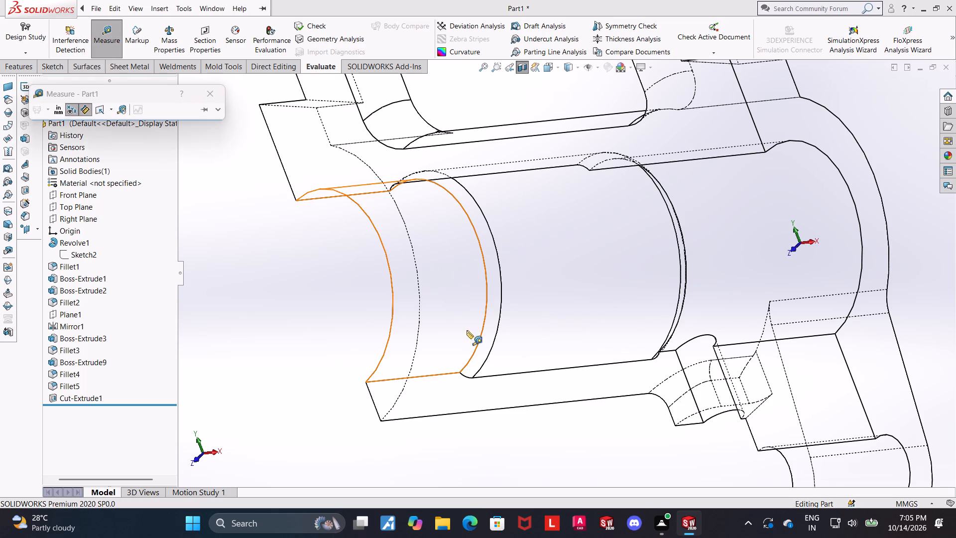
left_click(490, 339)
scroll(488, 339, "up", 3)
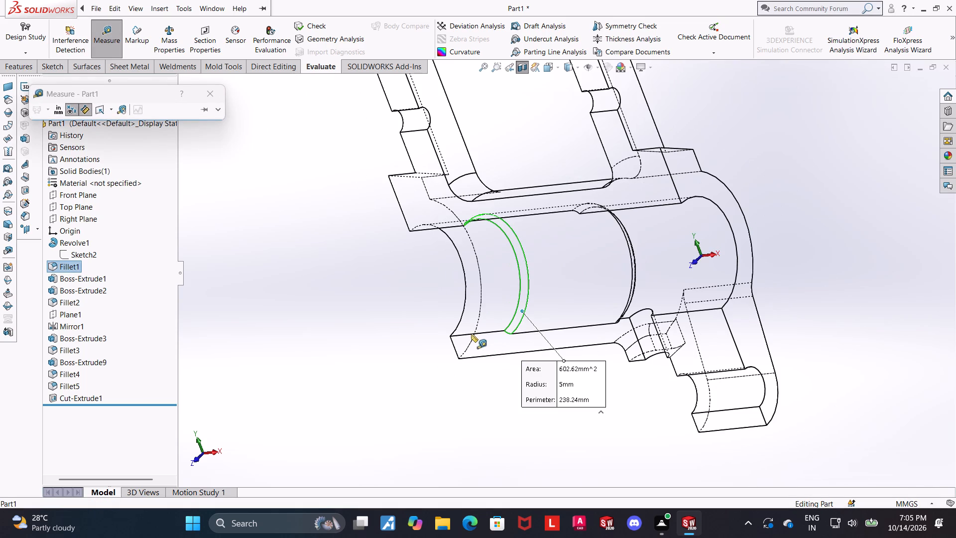
key("Escape")
scroll(481, 361, "up", 2)
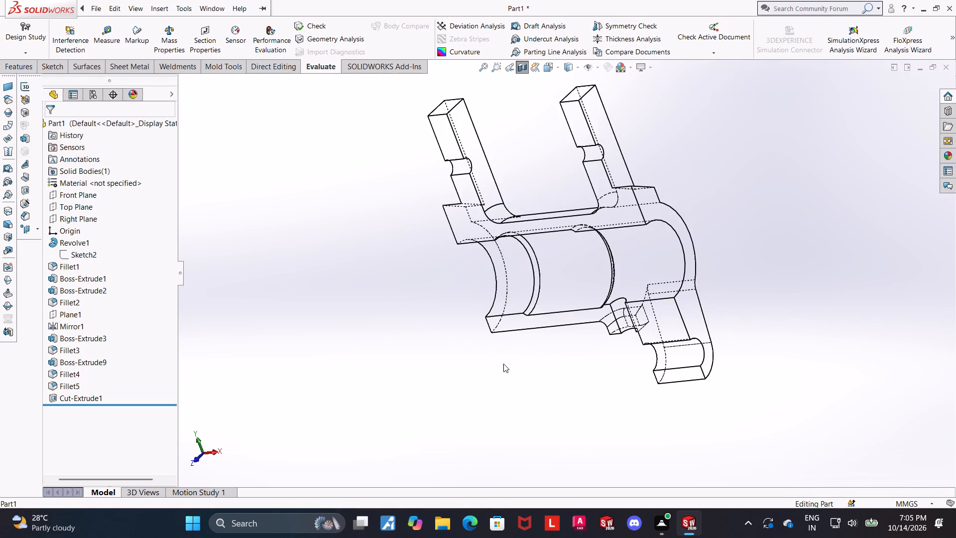
scroll(514, 364, "up", 1)
Measure the cylindrical wall of the bore recess between its two end fillets.
middle_click_drag(516, 365, 543, 352)
left_click(110, 34)
scroll(604, 201, "down", 4)
left_click(472, 356)
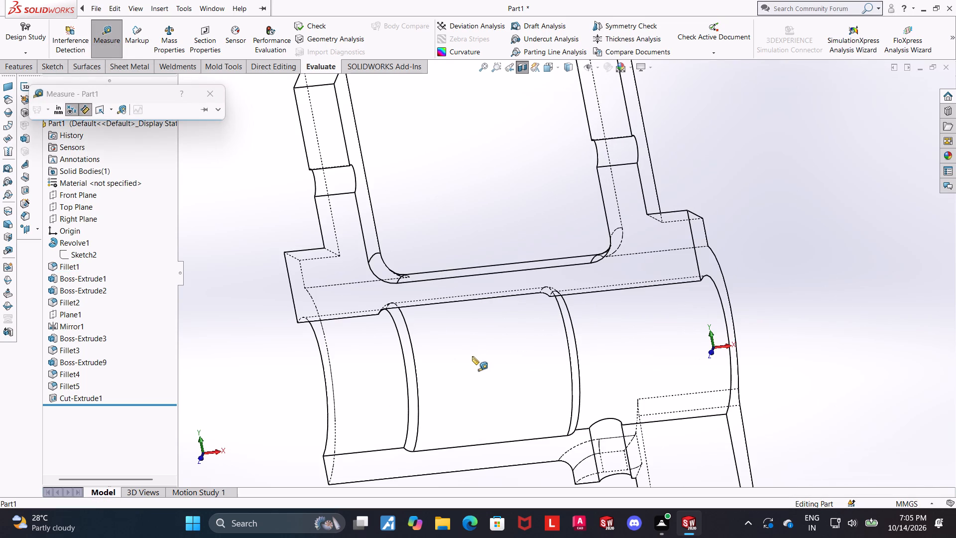
scroll(476, 364, "up", 1)
key("Escape")
scroll(478, 387, "up", 2)
Measure the plain bore face between the recess and the cylinder end farthest from the lug.
middle_click_drag(489, 393, 503, 368)
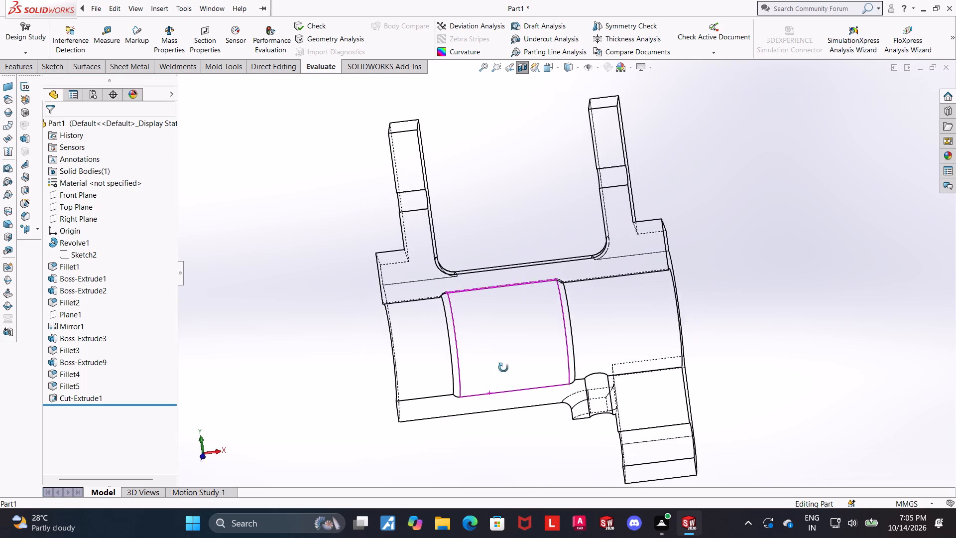
middle_click_drag(503, 368, 507, 318)
scroll(527, 346, "down", 3)
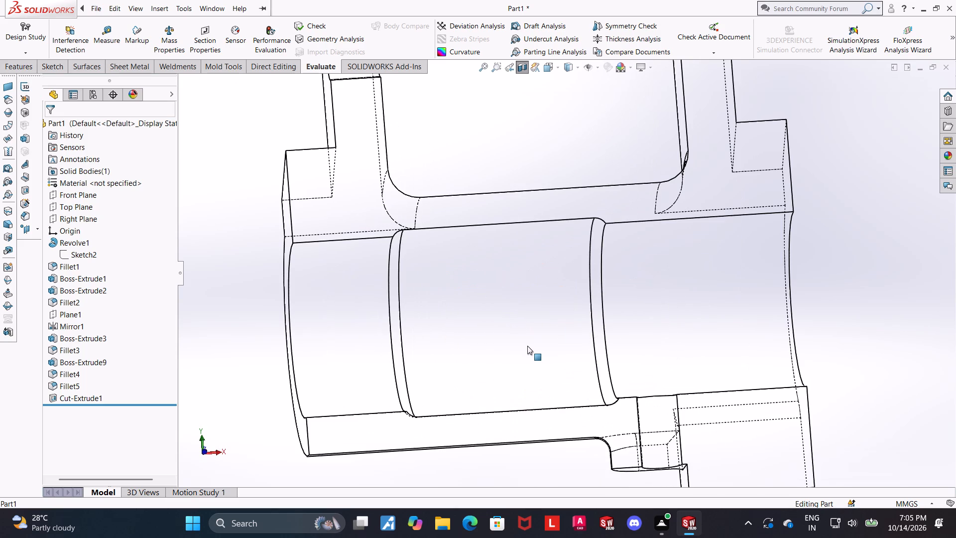
left_click(104, 26)
left_click(377, 330)
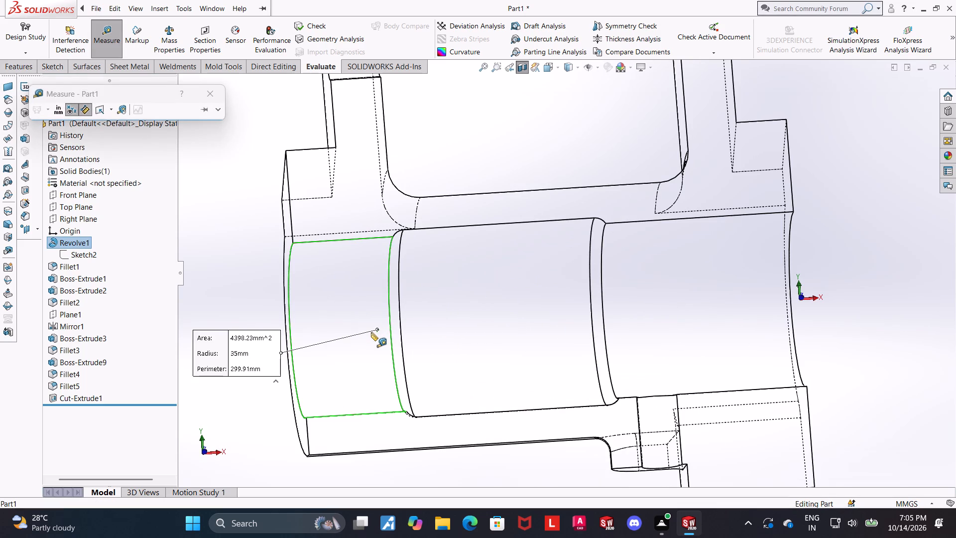
scroll(369, 332, "up", 1)
key("Escape")
Show the sectioned part in front view and examine the small boss's fillet and hole beside the lug.
scroll(369, 332, "down", 2)
scroll(703, 281, "up", 4)
left_click(554, 69)
left_click(490, 367)
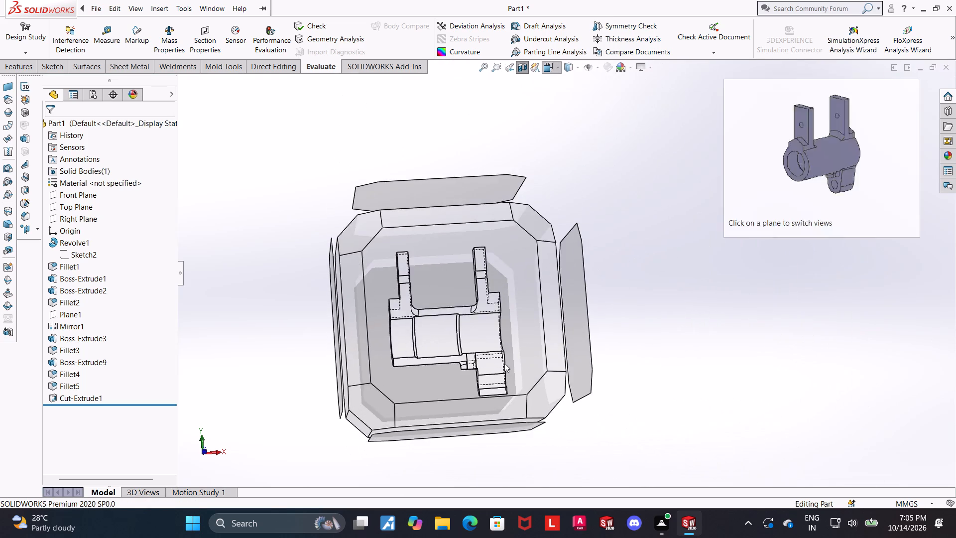
scroll(631, 363, "down", 2)
scroll(505, 383, "down", 2)
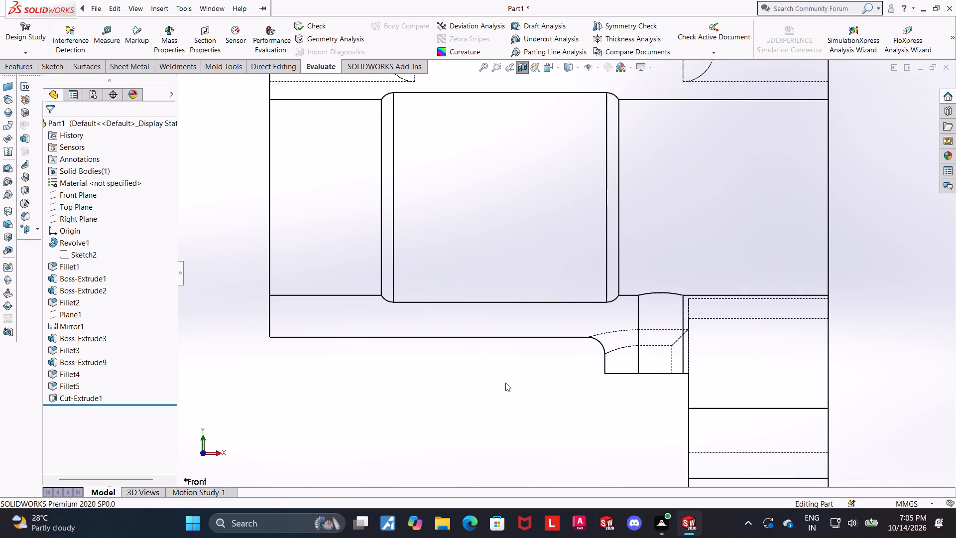
scroll(510, 383, "down", 1)
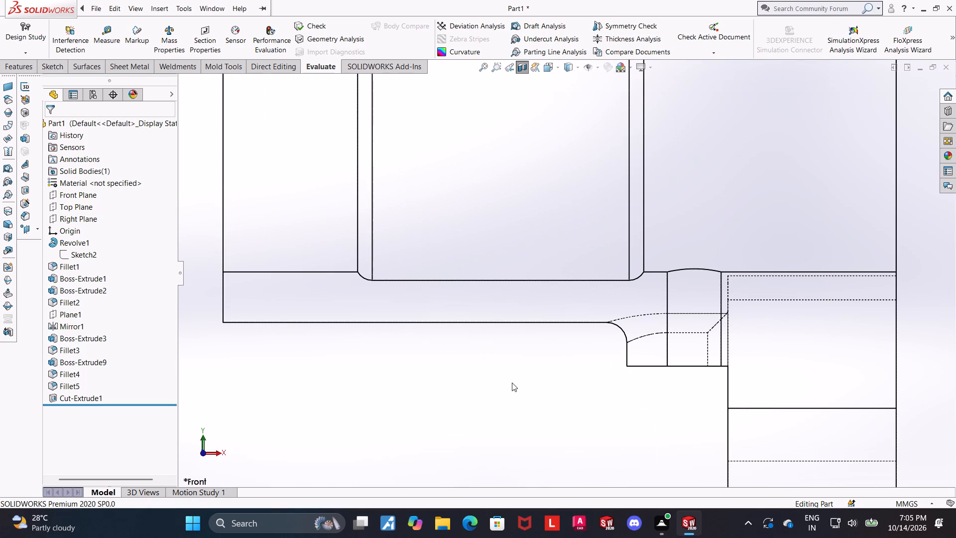
scroll(671, 241, "up", 3)
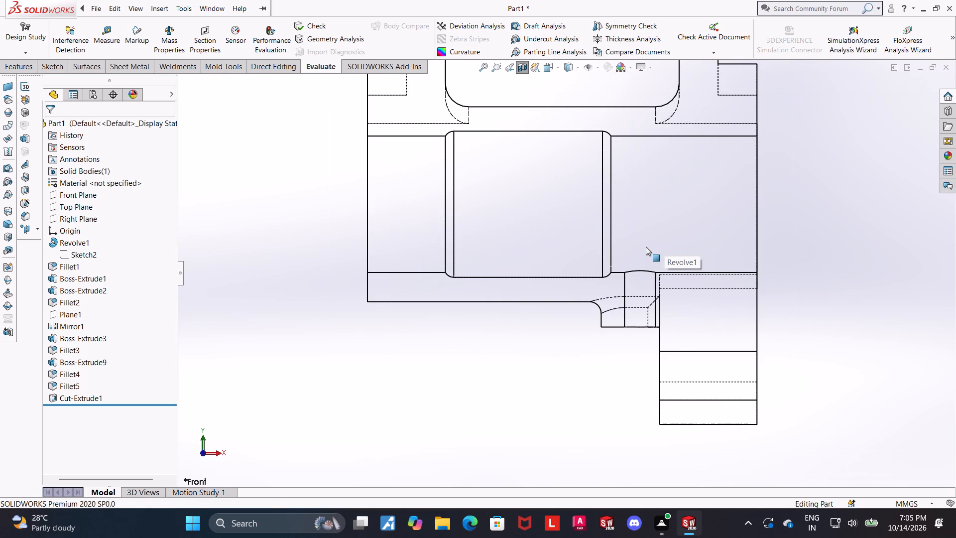
scroll(637, 268, "down", 2)
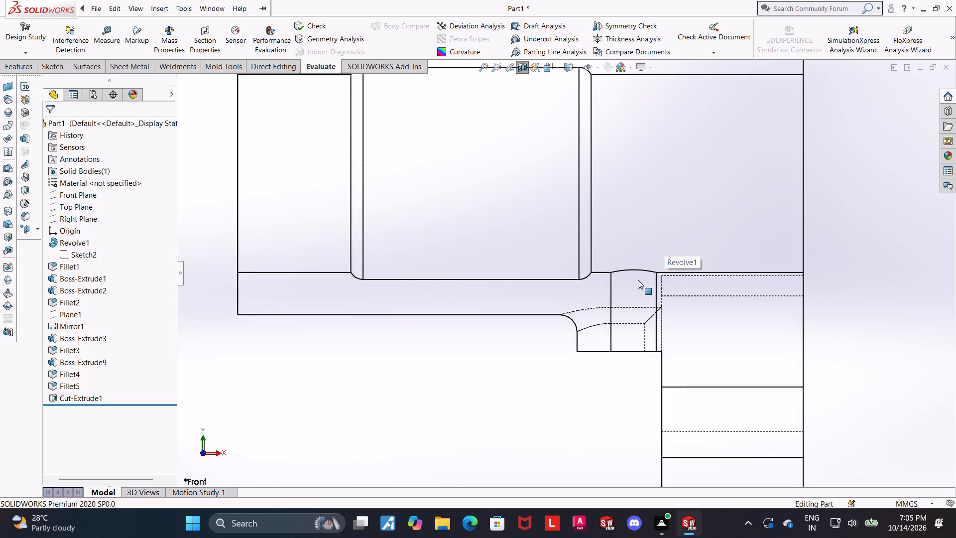
scroll(638, 280, "down", 1)
scroll(567, 329, "down", 3)
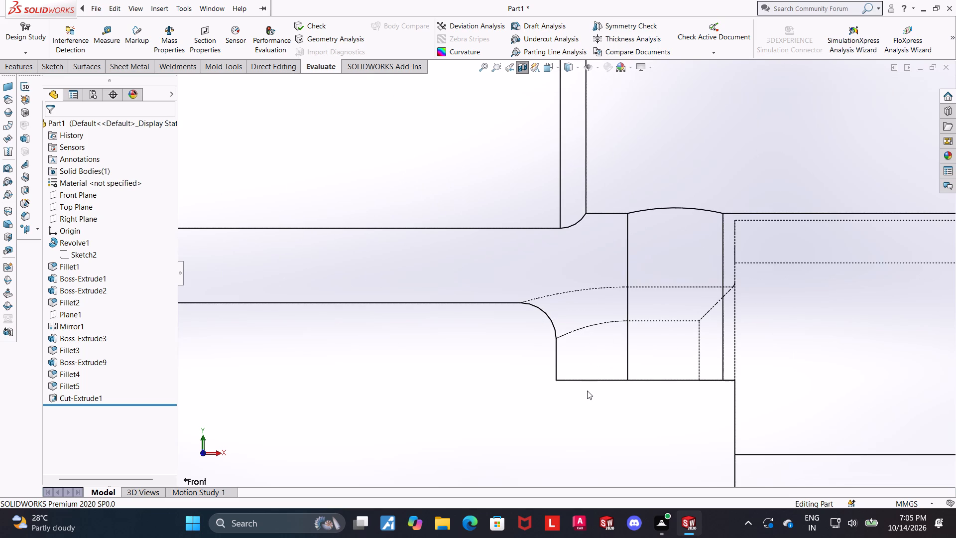
scroll(587, 390, "down", 1)
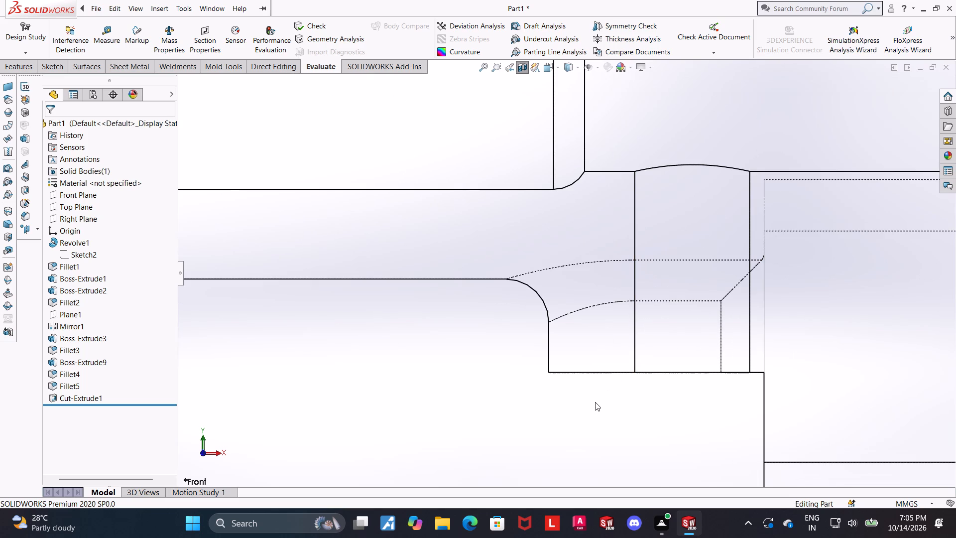
scroll(595, 402, "up", 3)
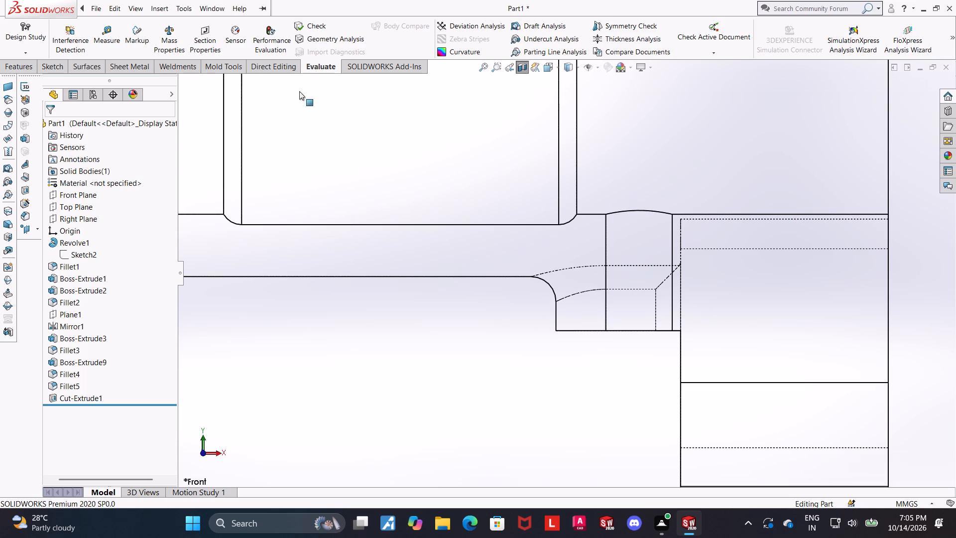
Measure the curved fillet edge where the sectioned small boss meets the cylinder.
left_click(111, 38)
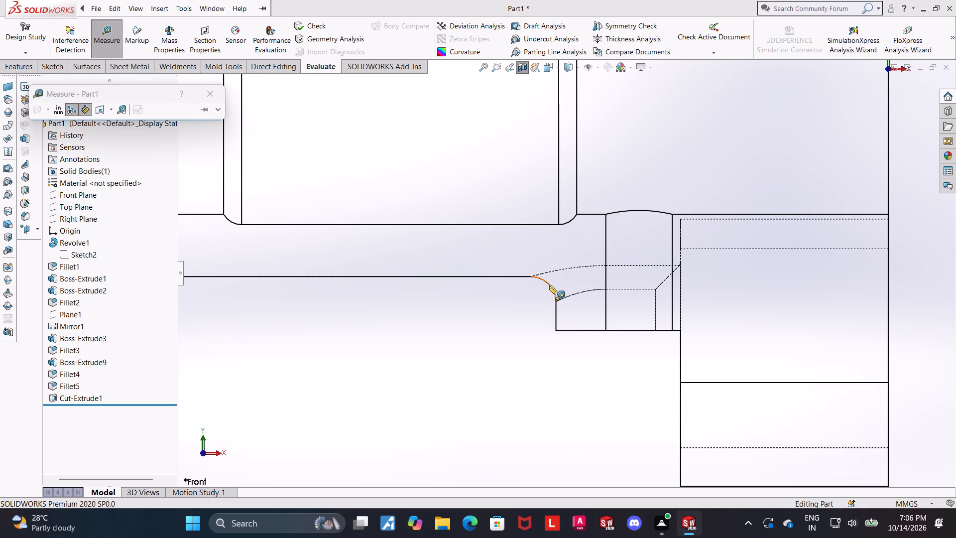
left_click(549, 285)
key("Escape")
scroll(537, 303, "up", 1)
middle_click_drag(538, 303, 567, 275)
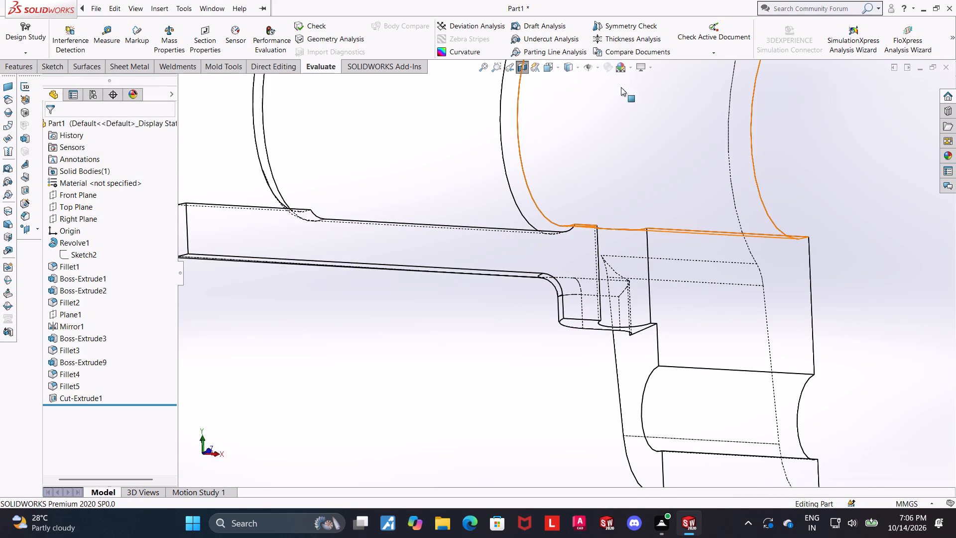
Turn off the section view and measure the fillet face where the small boss's rounded end meets the cylinder.
left_click(522, 69)
left_click(112, 46)
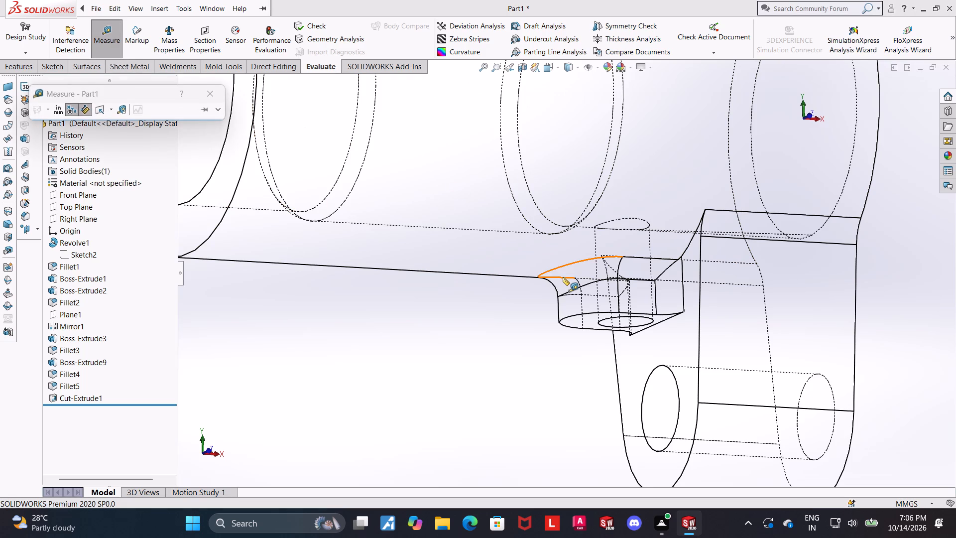
left_click(563, 277)
key("Escape")
middle_click_drag(531, 347, 563, 345)
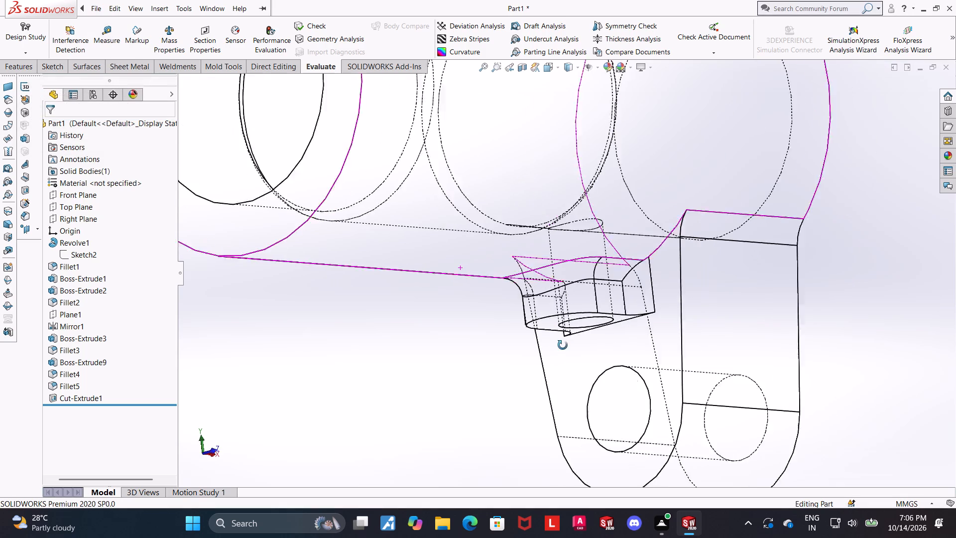
middle_click_drag(563, 345, 531, 374)
scroll(587, 260, "down", 4)
left_click(119, 40)
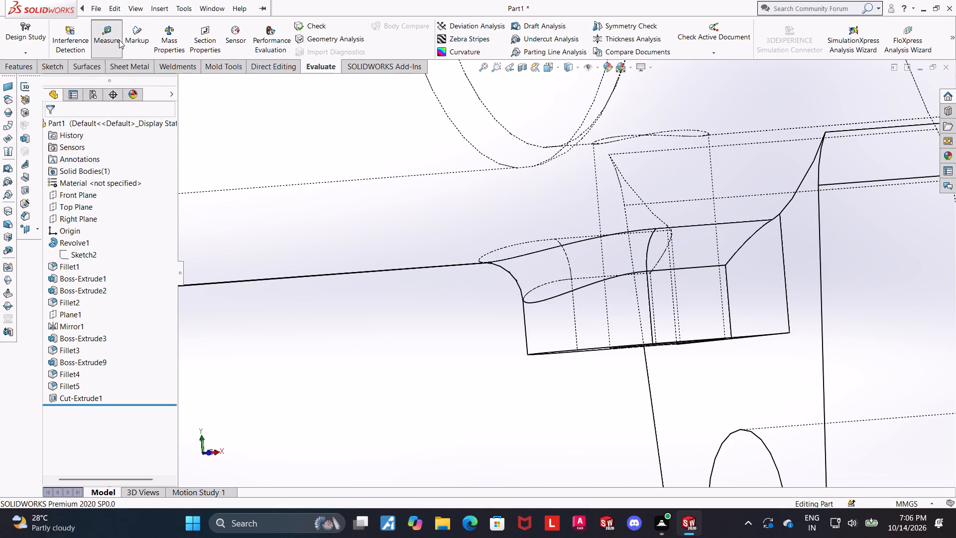
left_click(527, 276)
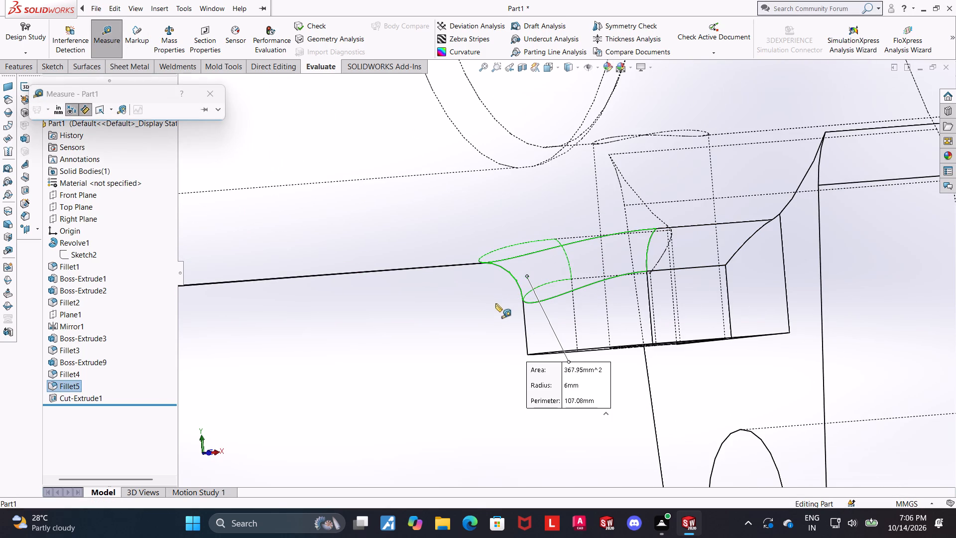
scroll(509, 318, "up", 1)
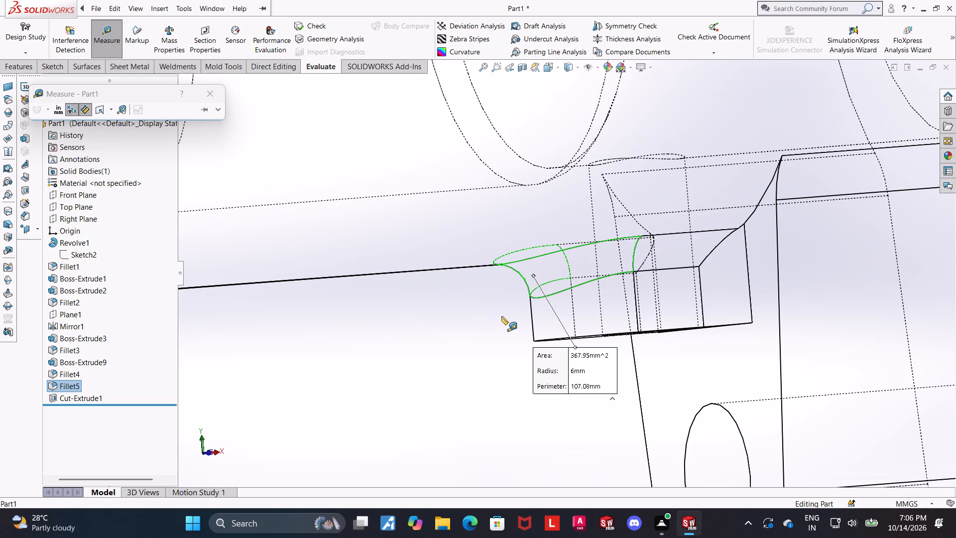
scroll(501, 316, "up", 1)
key("Escape")
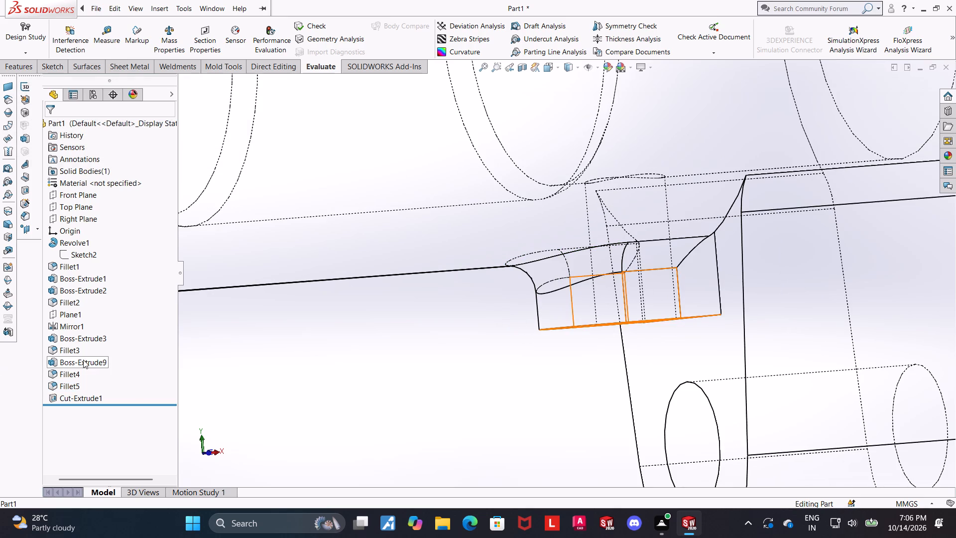
Edit Fillet5 and remove Edge<1>, the edge between the small boss's rounded end and the cylinder, from its filleted items.
left_click(70, 381)
left_click(77, 348)
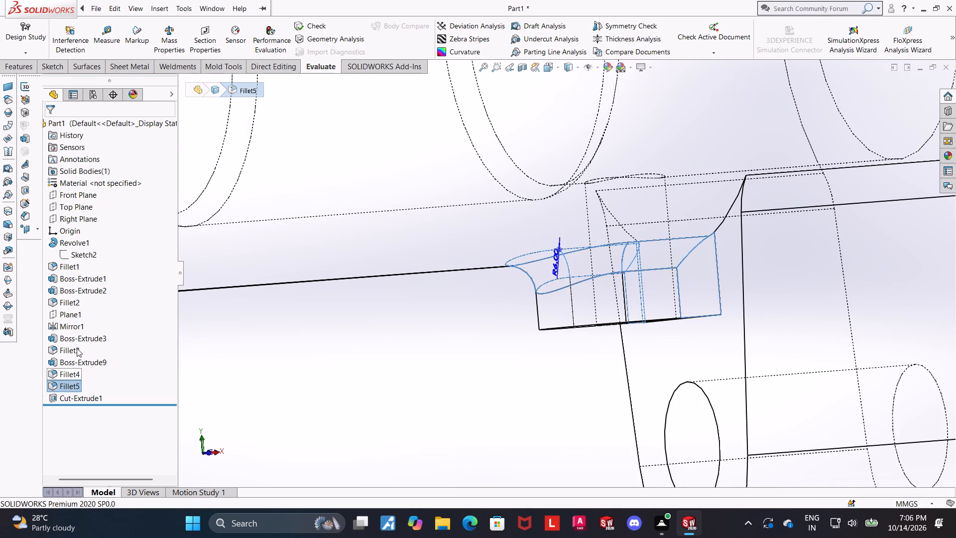
right_click(91, 198)
left_click(114, 216)
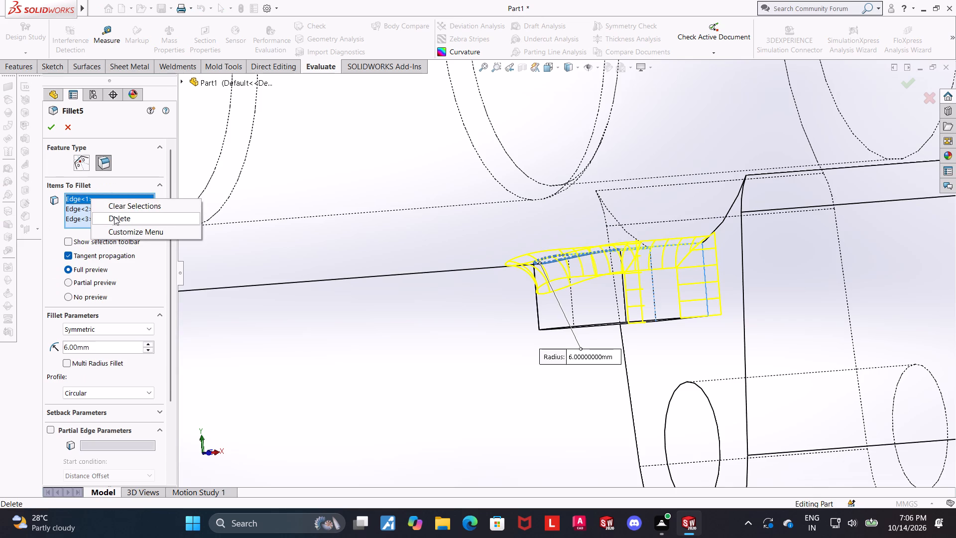
left_click(49, 129)
left_click(349, 249)
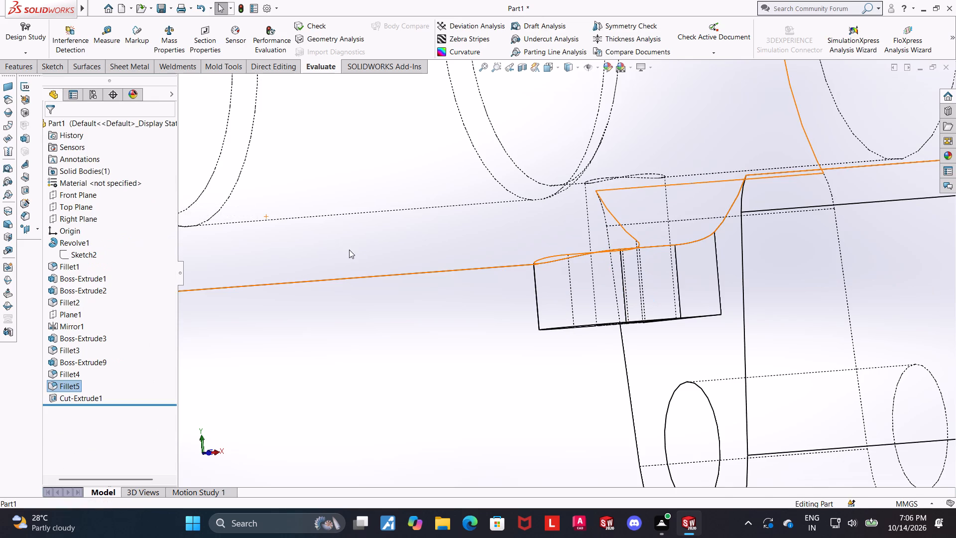
left_click(443, 359)
Open Fillet5, the fillet where the small boss's sides meet the lug, for editing.
scroll(468, 344, "up", 1)
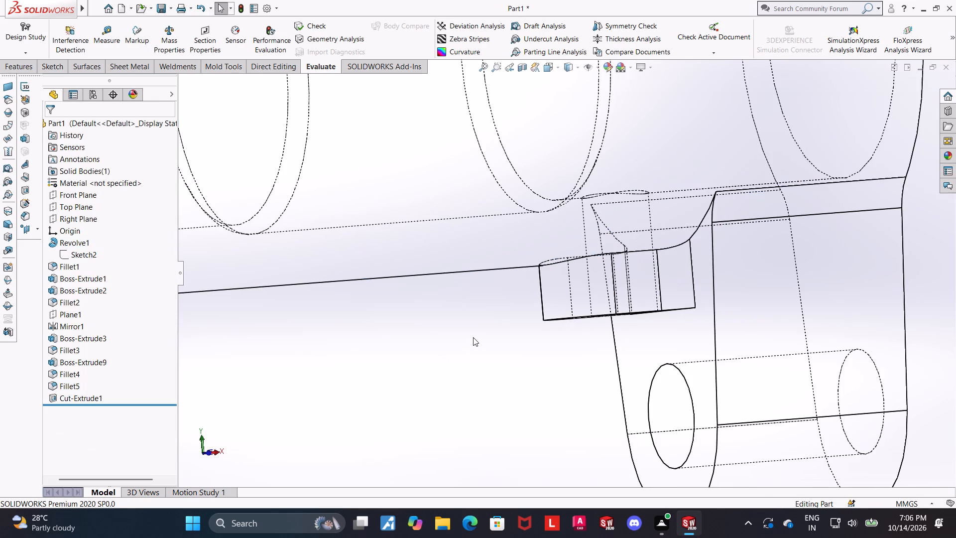
middle_click_drag(517, 317, 514, 265)
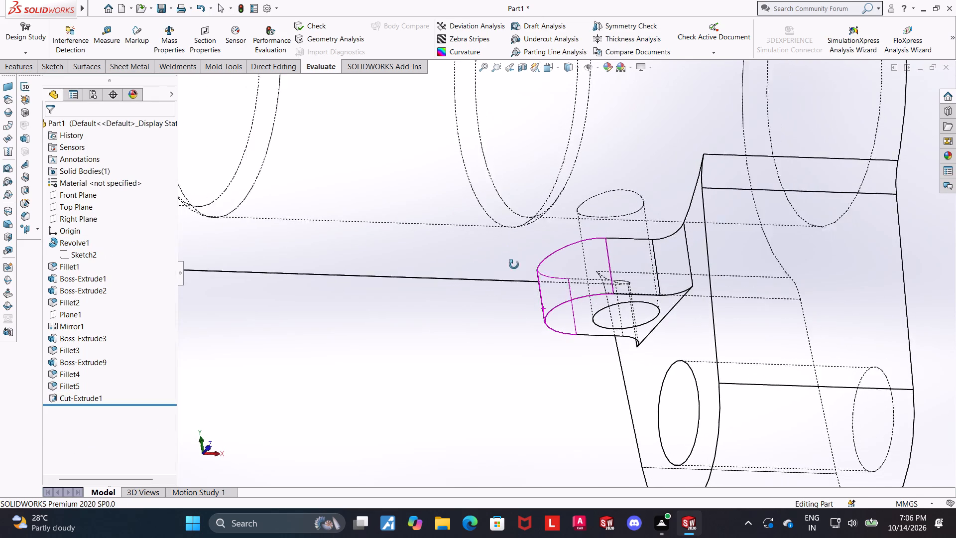
middle_click_drag(514, 265, 531, 248)
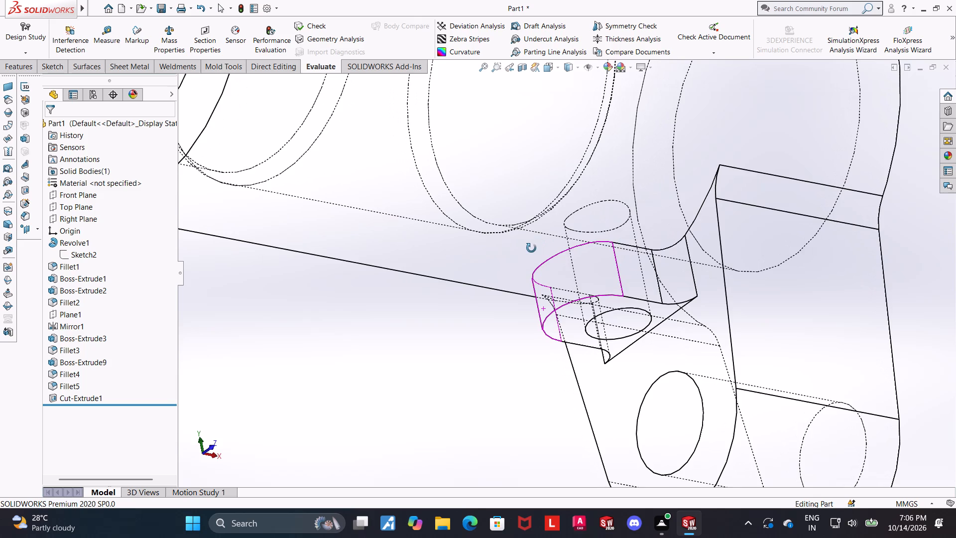
middle_click_drag(531, 248, 527, 259)
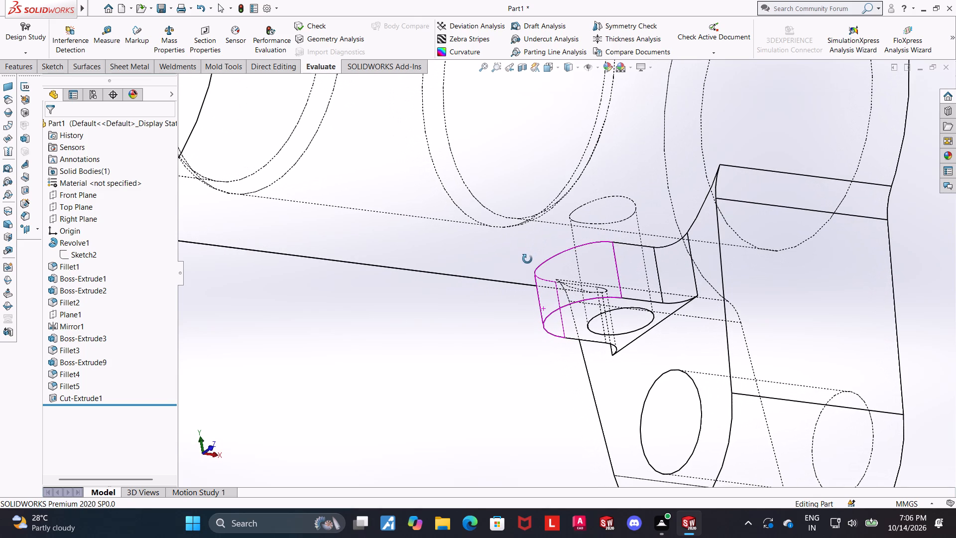
middle_click_drag(527, 259, 526, 282)
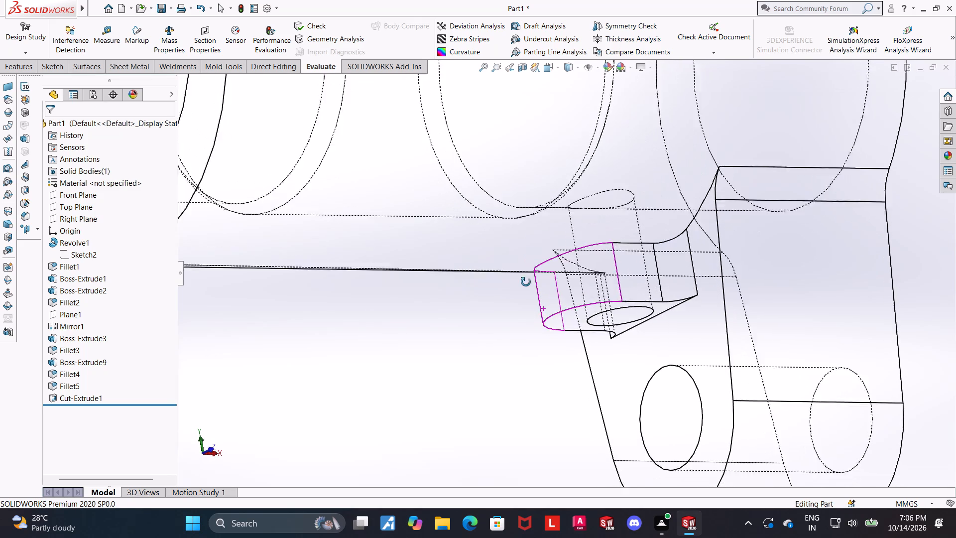
middle_click_drag(526, 282, 519, 282)
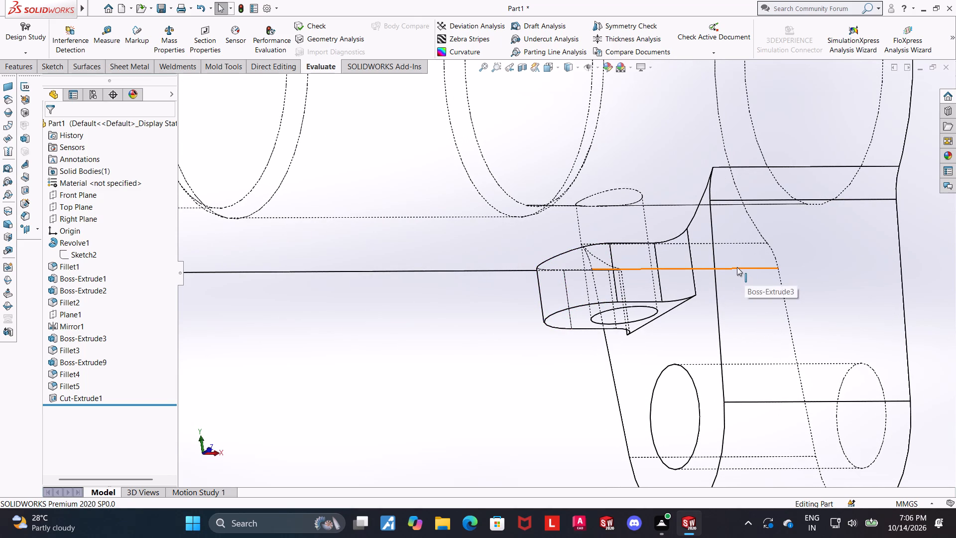
scroll(666, 258, "down", 1)
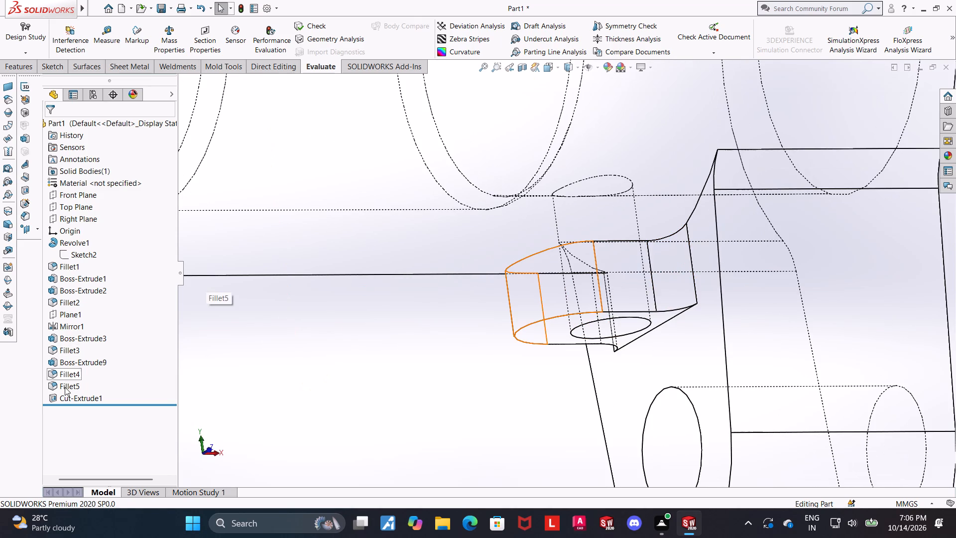
left_click(66, 387)
left_click(72, 356)
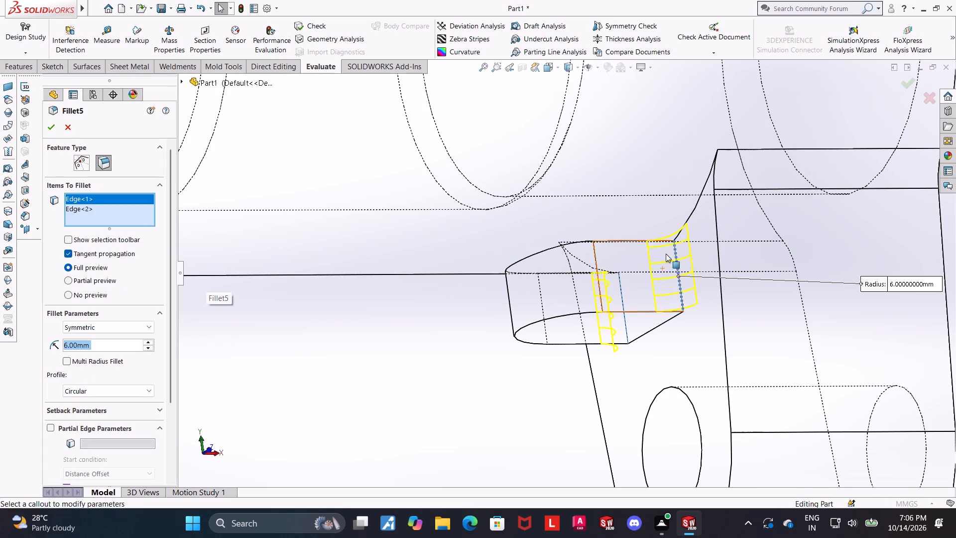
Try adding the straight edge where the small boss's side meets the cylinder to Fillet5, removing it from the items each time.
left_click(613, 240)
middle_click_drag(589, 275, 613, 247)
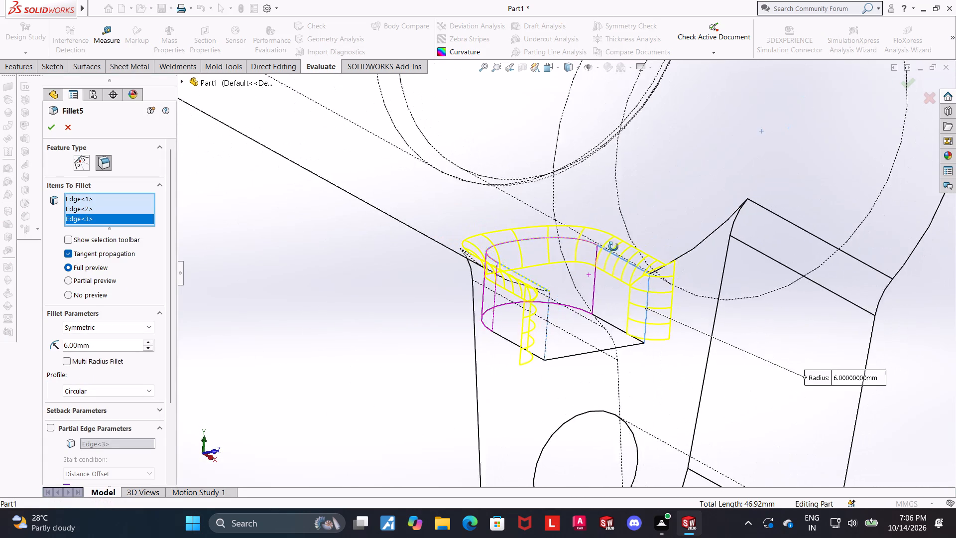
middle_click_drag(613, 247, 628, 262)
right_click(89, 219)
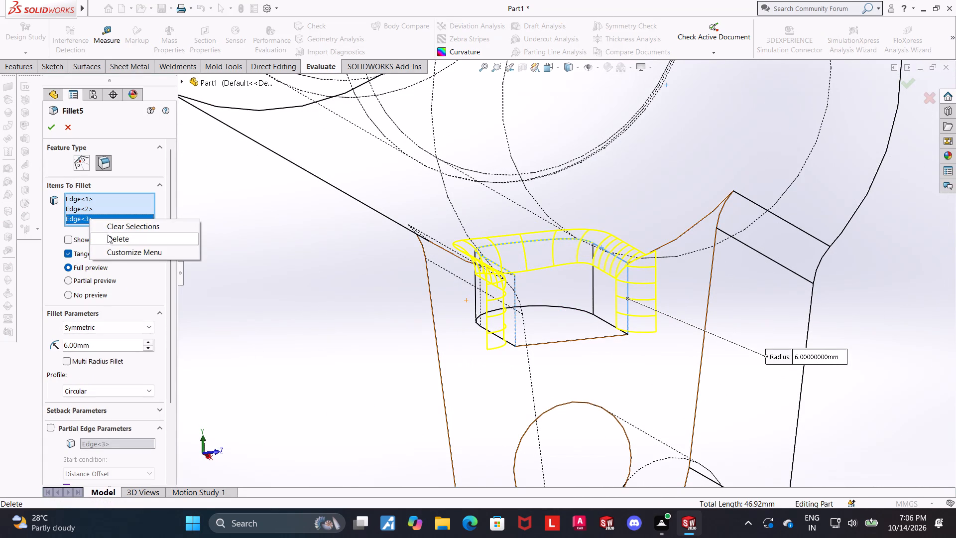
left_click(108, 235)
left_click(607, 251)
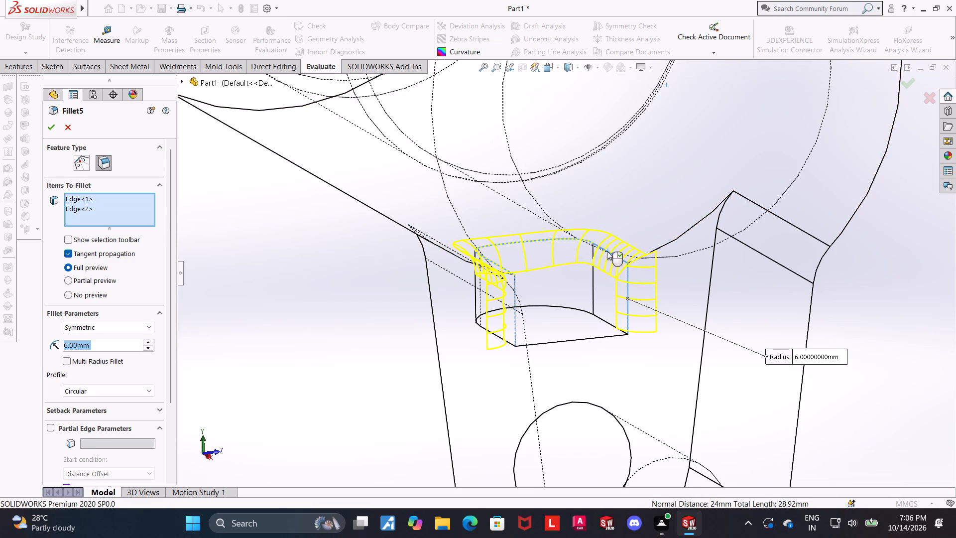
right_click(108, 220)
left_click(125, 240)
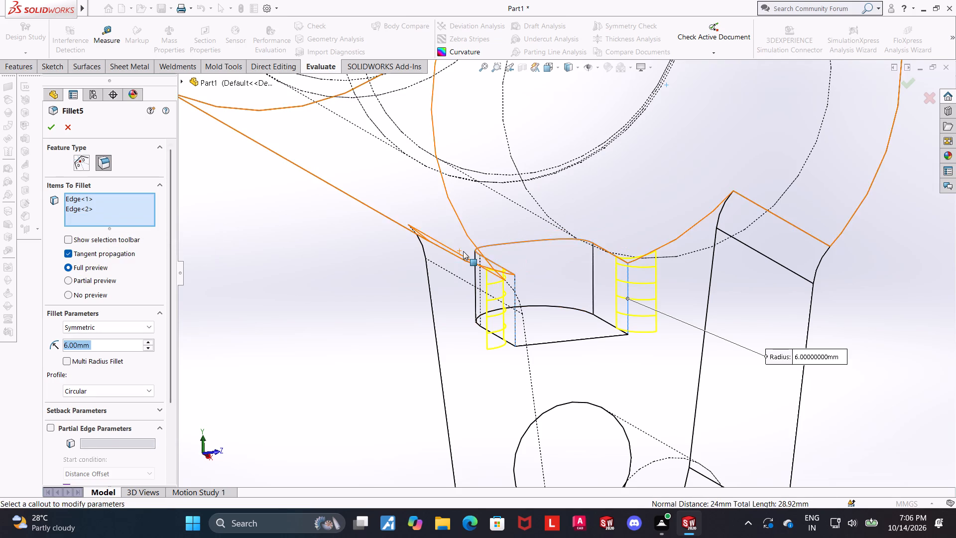
Add the curved edge where the small boss's rounded end meets the cylinder to Fillet5 and set its radius to 12 mm.
middle_click_drag(465, 253, 408, 271)
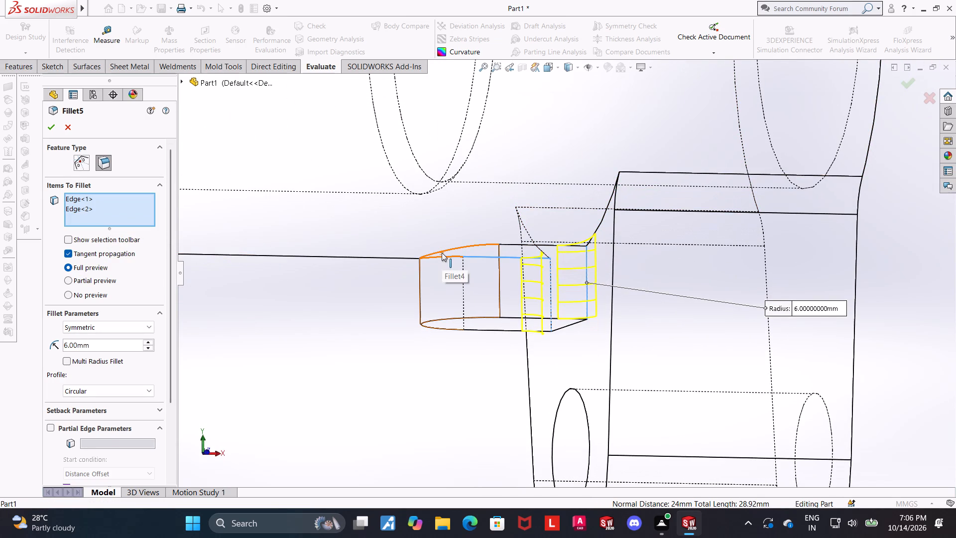
left_click(442, 253)
middle_click_drag(404, 285, 388, 305)
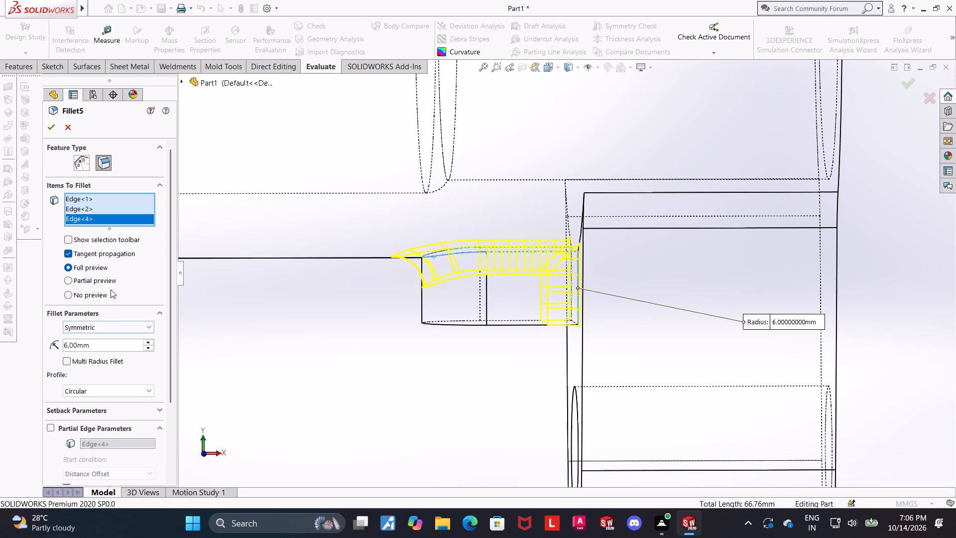
left_click(109, 348)
left_click_drag(115, 343, 0, 361)
type("12")
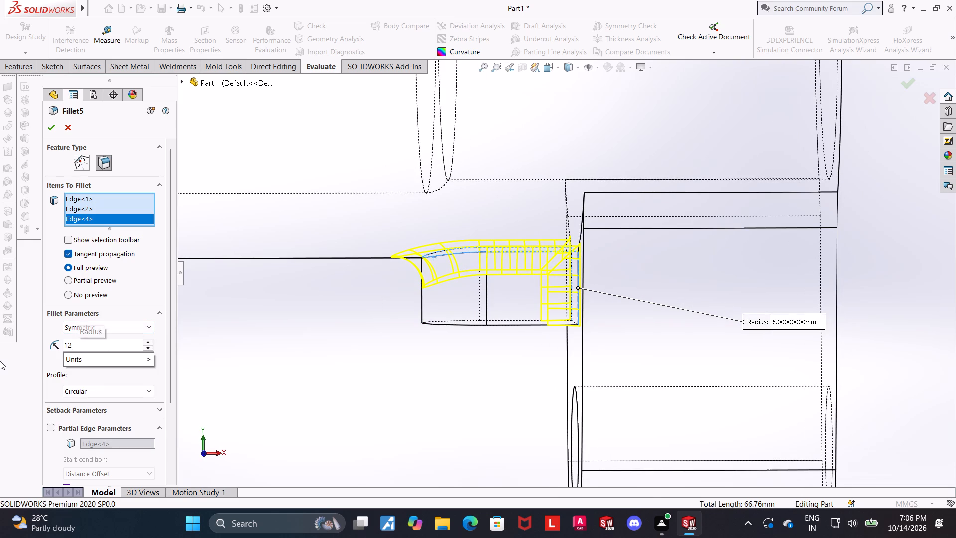
key("Return")
left_click(49, 127)
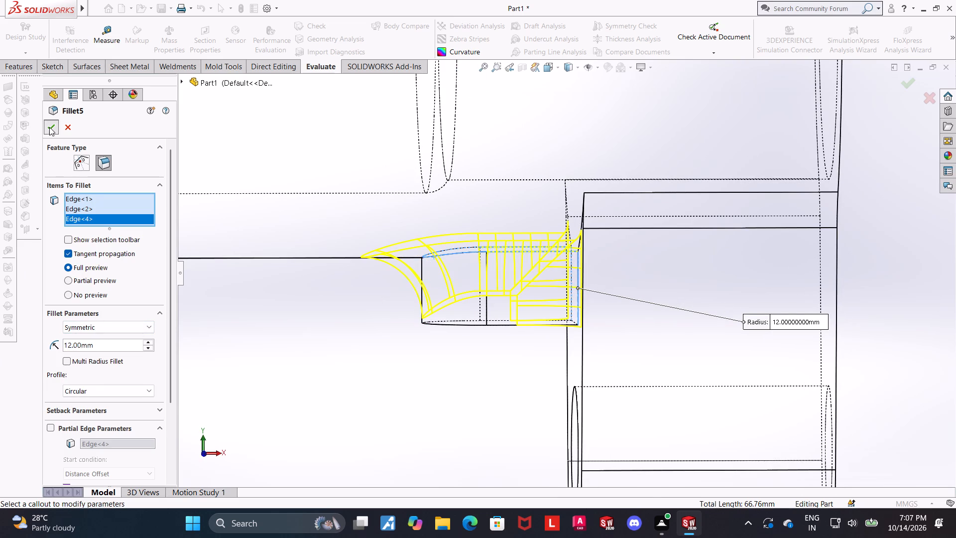
Examine the small boss's fillets against the cylinder and lug, orienting the part to the left view.
scroll(327, 349, "up", 3)
middle_click_drag(337, 345, 366, 347)
scroll(366, 345, "up", 1)
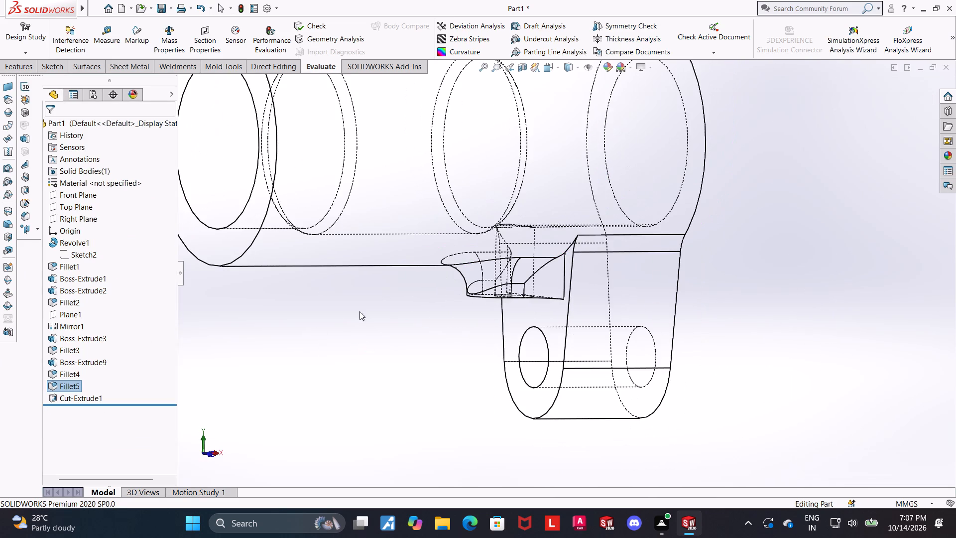
middle_click_drag(374, 319, 440, 319)
left_click(662, 166)
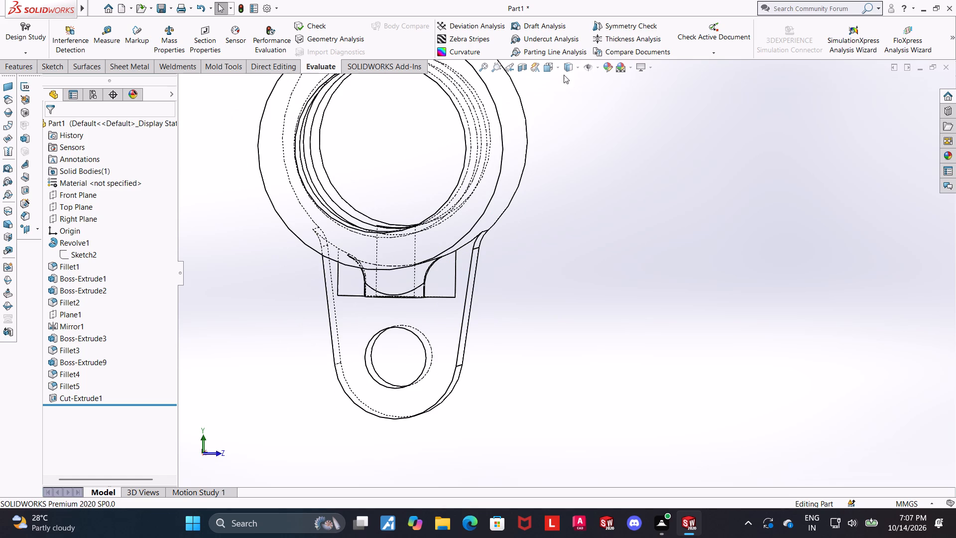
left_click(547, 73)
left_click(442, 303)
scroll(589, 391, "down", 3)
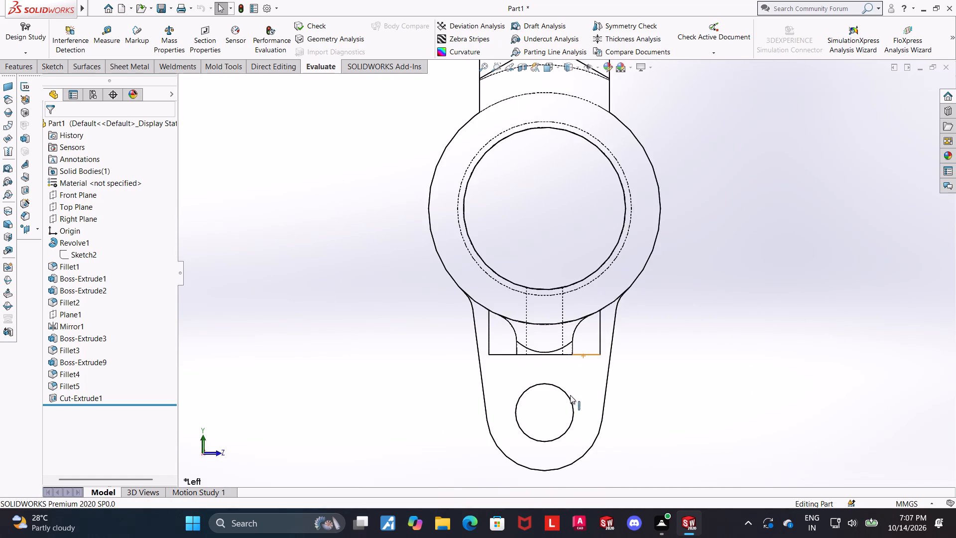
scroll(554, 362, "down", 3)
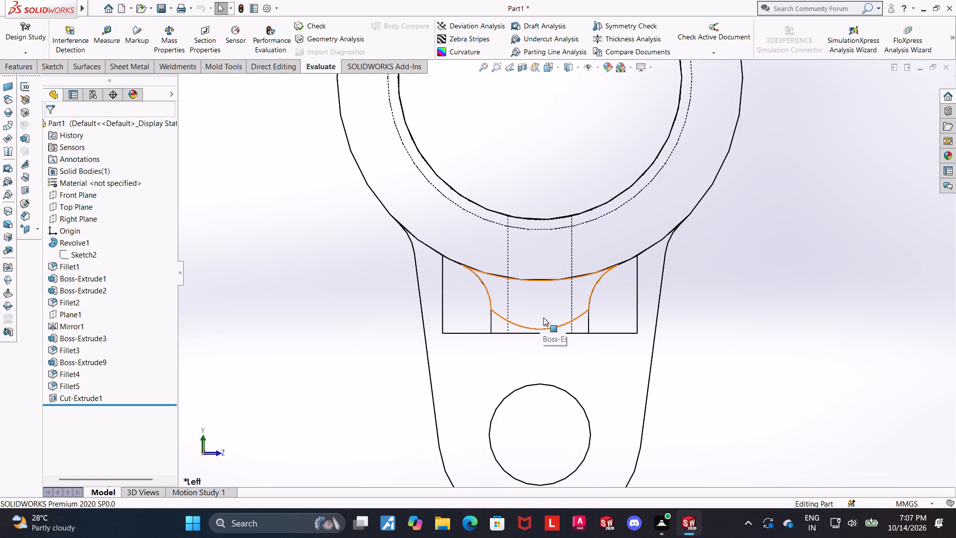
scroll(703, 315, "up", 3)
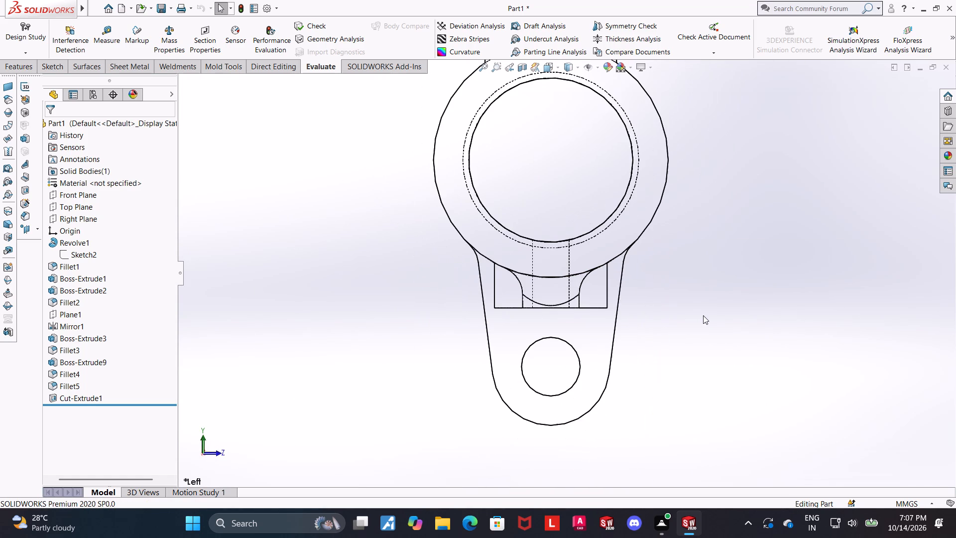
middle_click(708, 312)
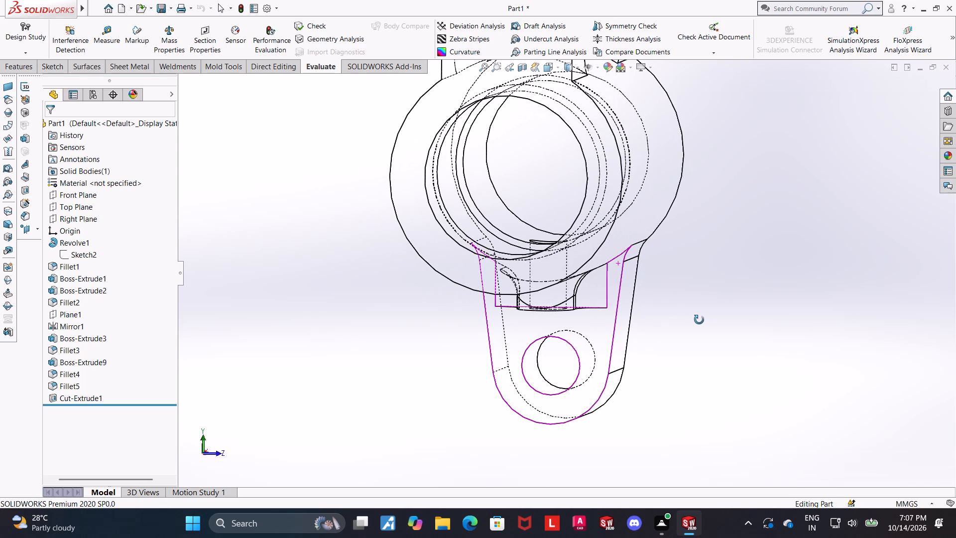
scroll(709, 316, "up", 2)
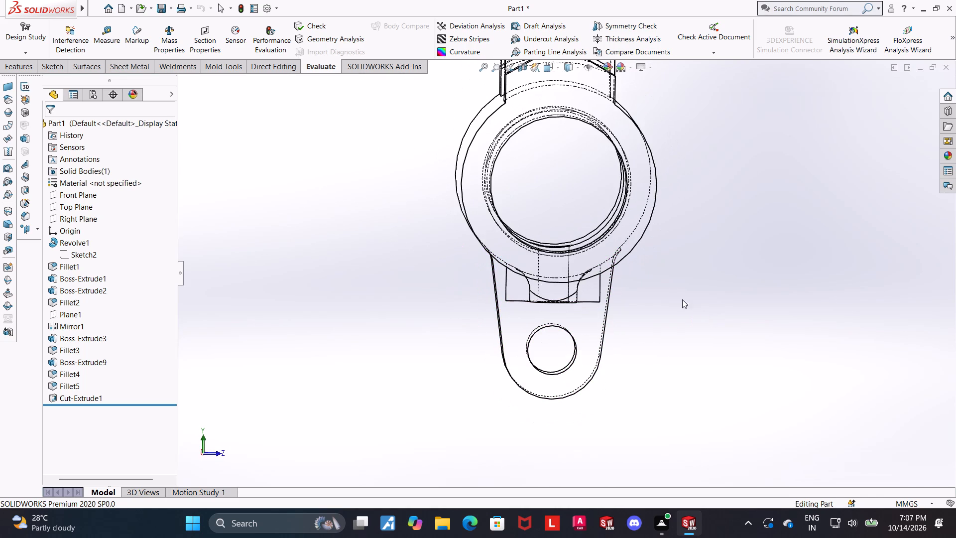
left_click(557, 65)
left_click(466, 334)
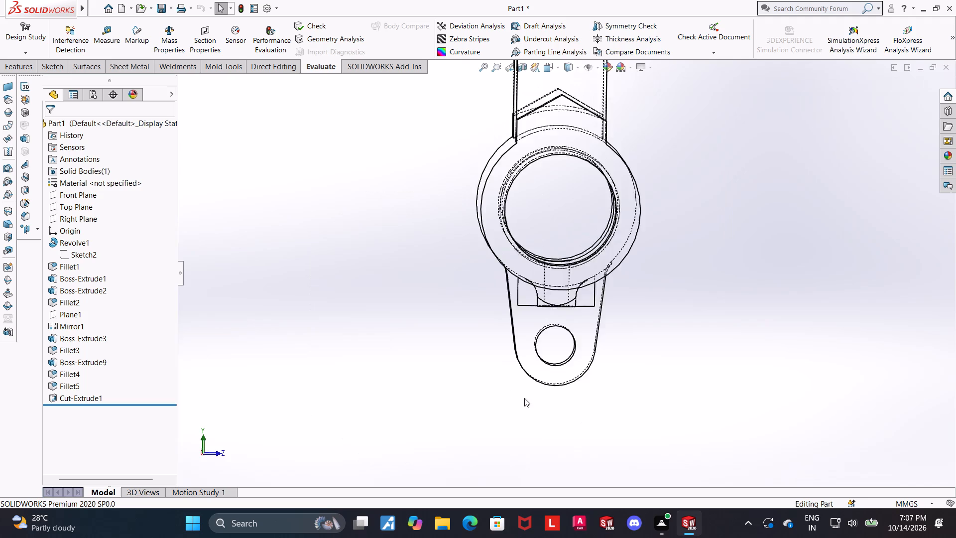
scroll(633, 394, "down", 3)
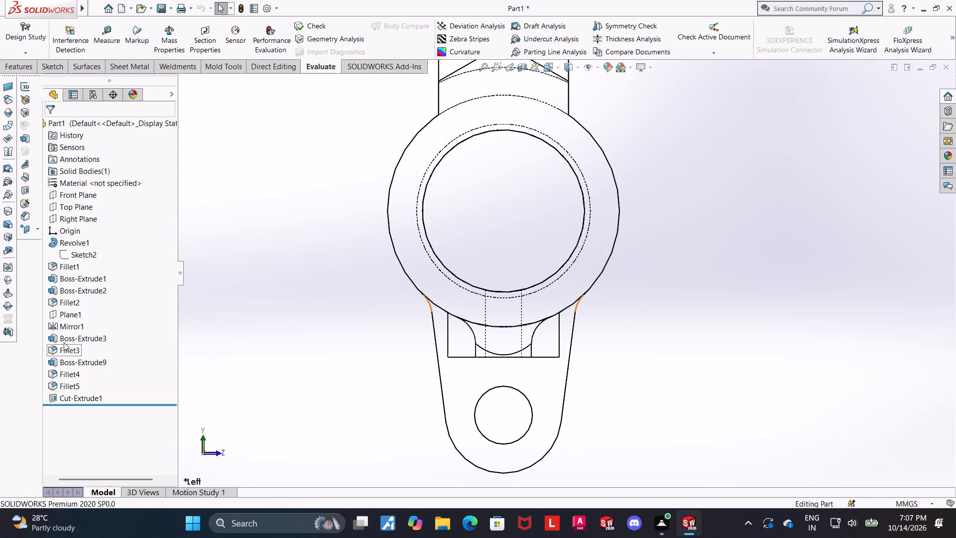
Display the dimensions of Fillet5 and Boss-Extrude9 and examine how the small boss is positioned relative to the cylinder and lug.
left_click(68, 385)
scroll(544, 340, "up", 2)
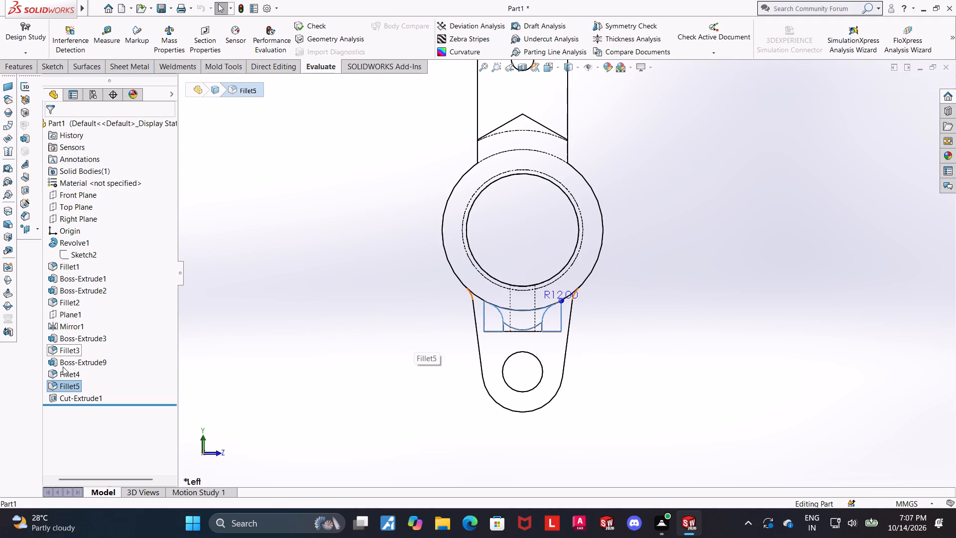
left_click(63, 362)
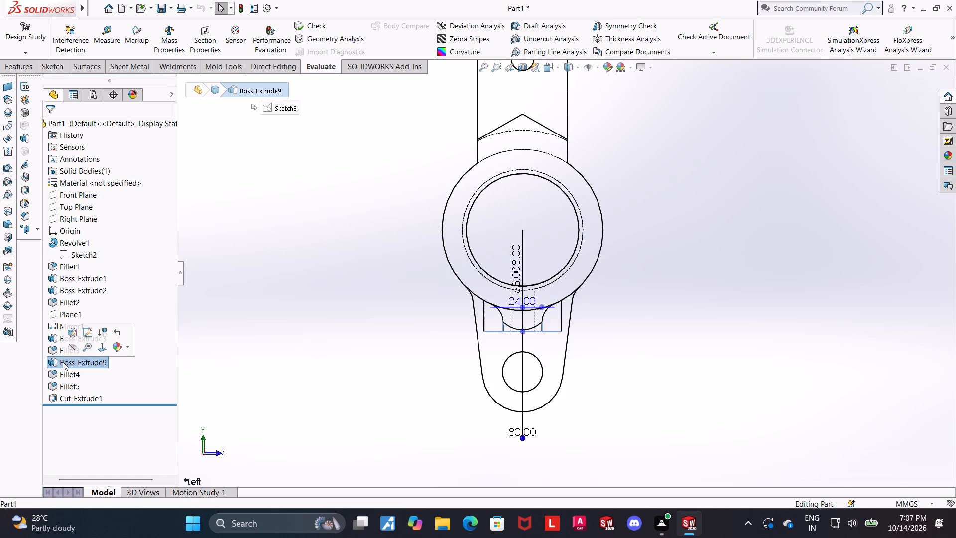
middle_click_drag(648, 336, 543, 340)
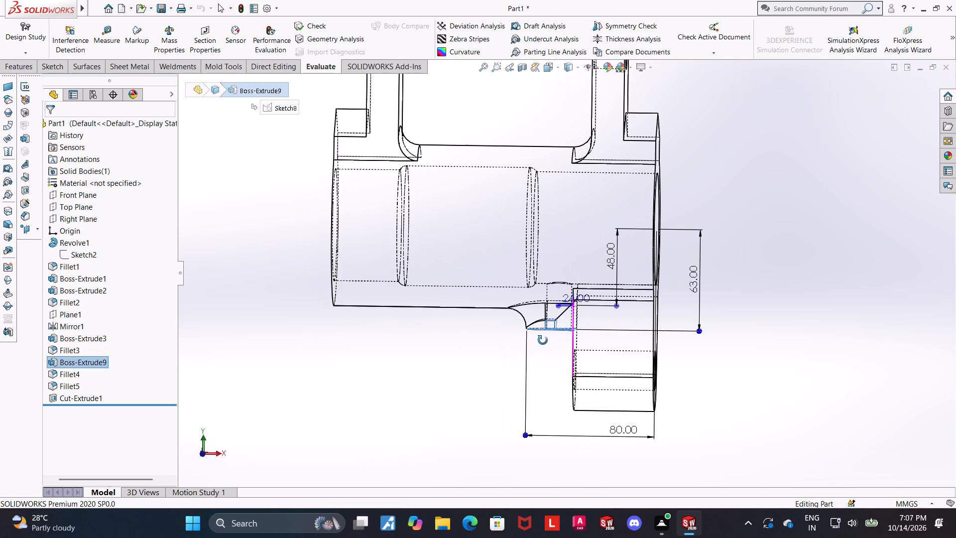
middle_click_drag(543, 340, 545, 342)
scroll(618, 320, "down", 2)
middle_click_drag(726, 339, 739, 333)
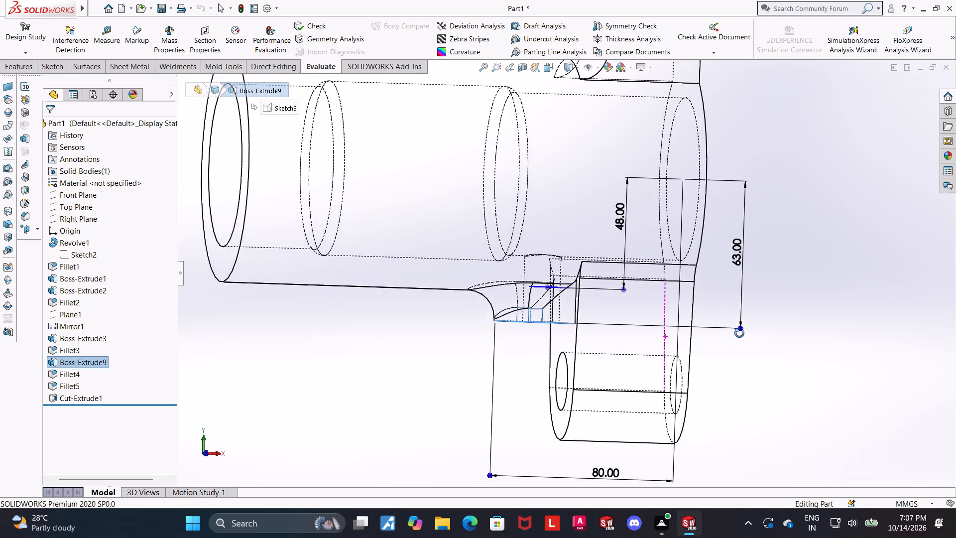
middle_click_drag(739, 333, 733, 330)
middle_click(431, 320)
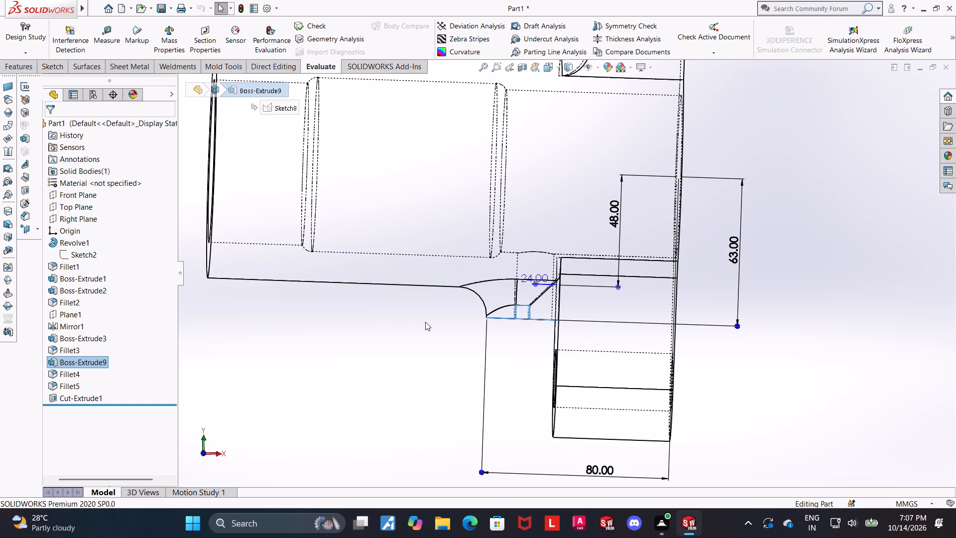
scroll(438, 322, "up", 1)
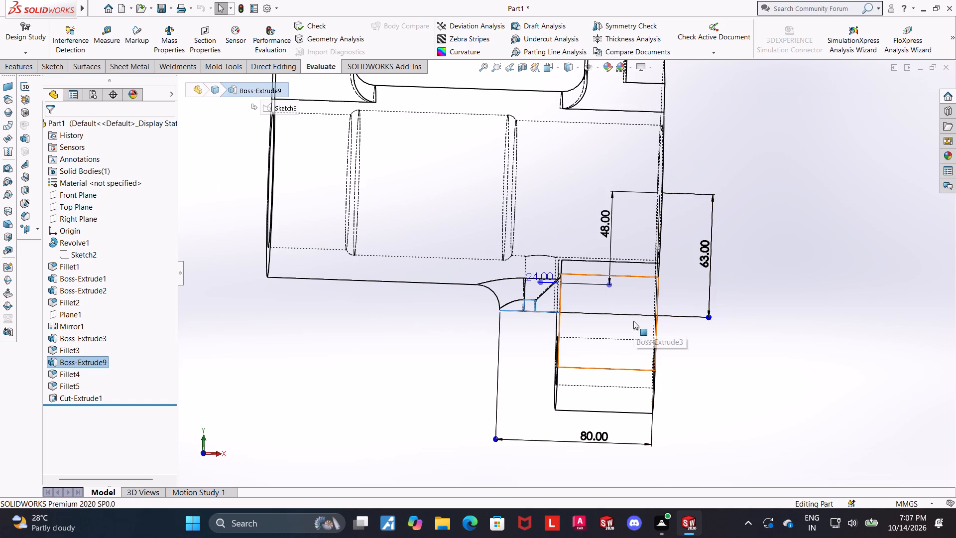
Clear the selection and change the part's display style to shaded with edges.
left_click_drag(268, 403, 276, 397)
left_click(570, 70)
left_click(570, 87)
Show the whole part in isometric view and examine its plates, bosses and lug.
scroll(517, 168, "up", 4)
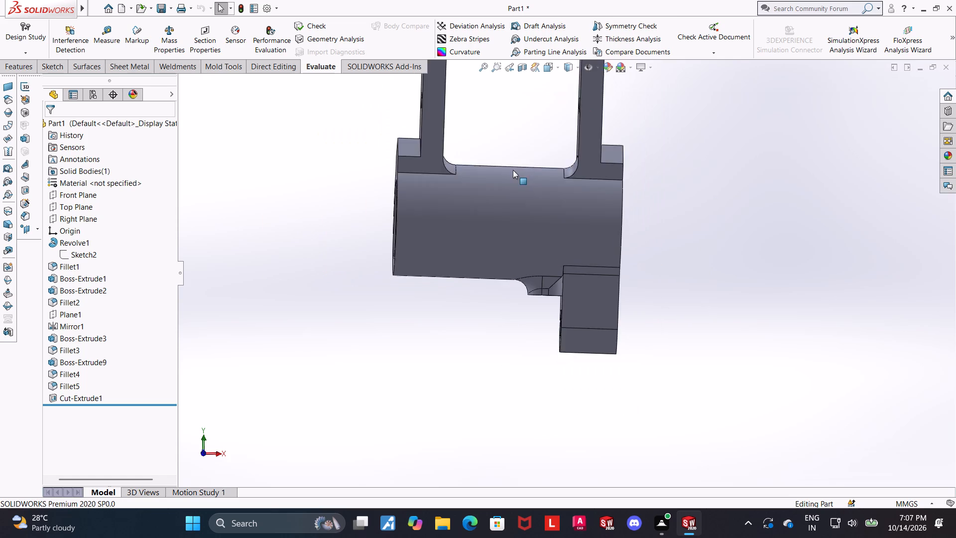
middle_click_drag(513, 170, 551, 174)
left_click(549, 65)
left_click(410, 235)
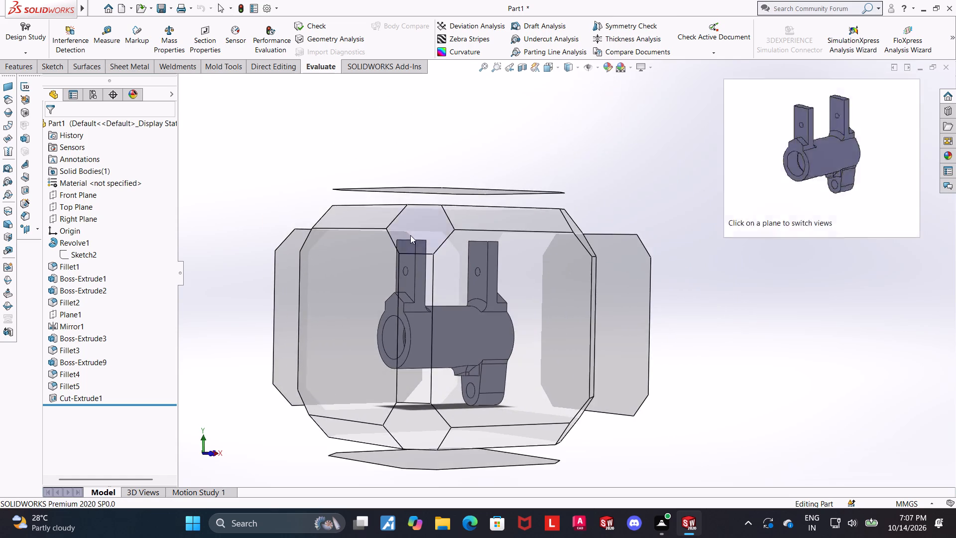
scroll(671, 328, "down", 1)
scroll(594, 322, "down", 1)
scroll(668, 282, "up", 2)
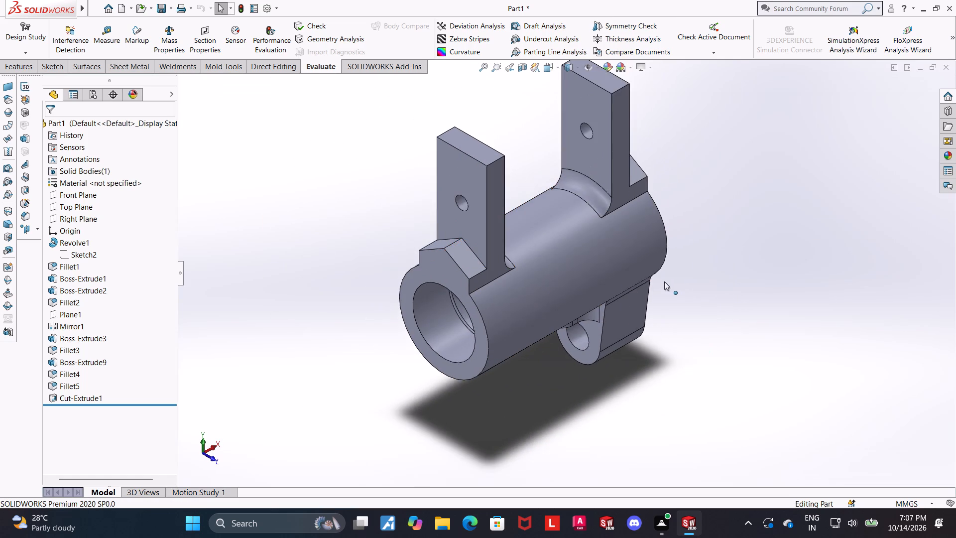
scroll(548, 146, "down", 1)
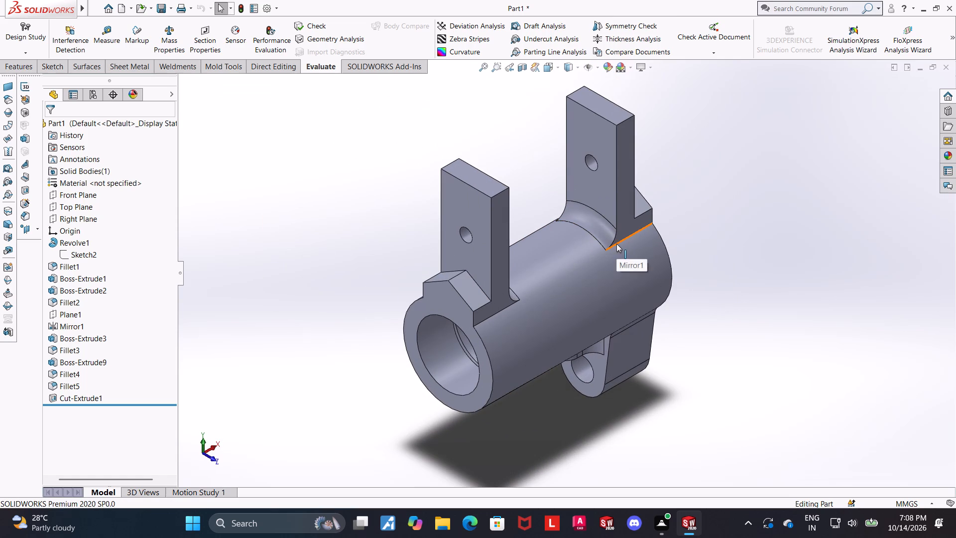
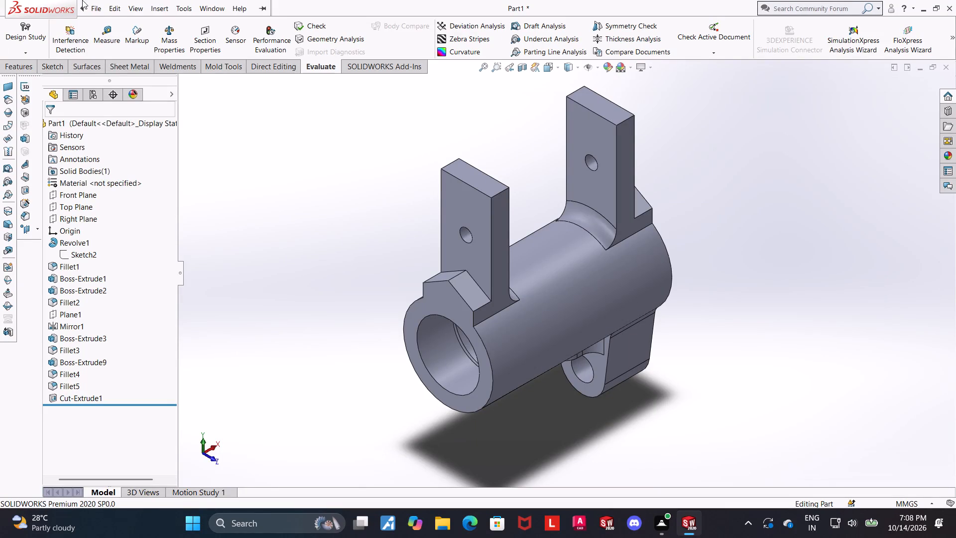
Save the part in the Downloads folder as a SOLIDWORKS Part named "dual lug journal sleeve bracket".
left_click(128, 136)
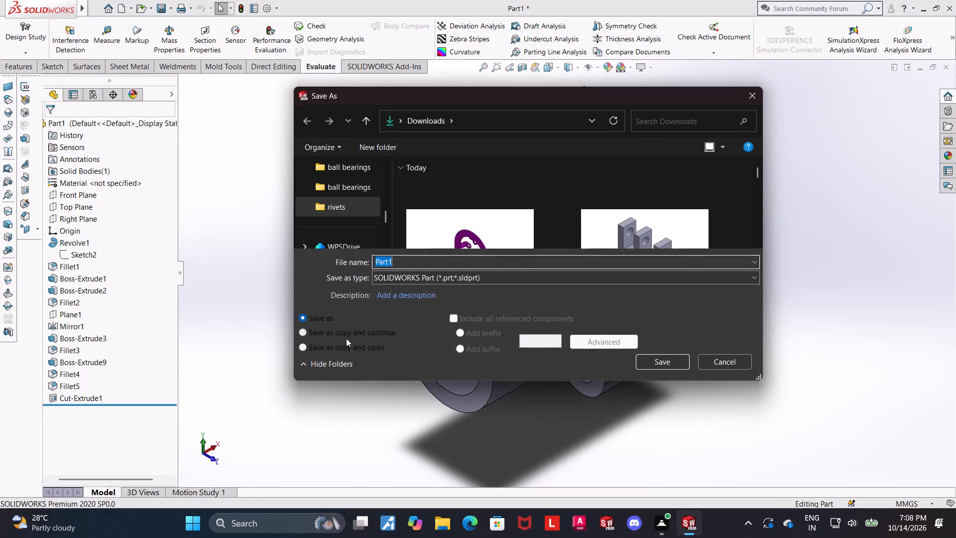
type("dual lug journal sleeve bracket")
key("space")
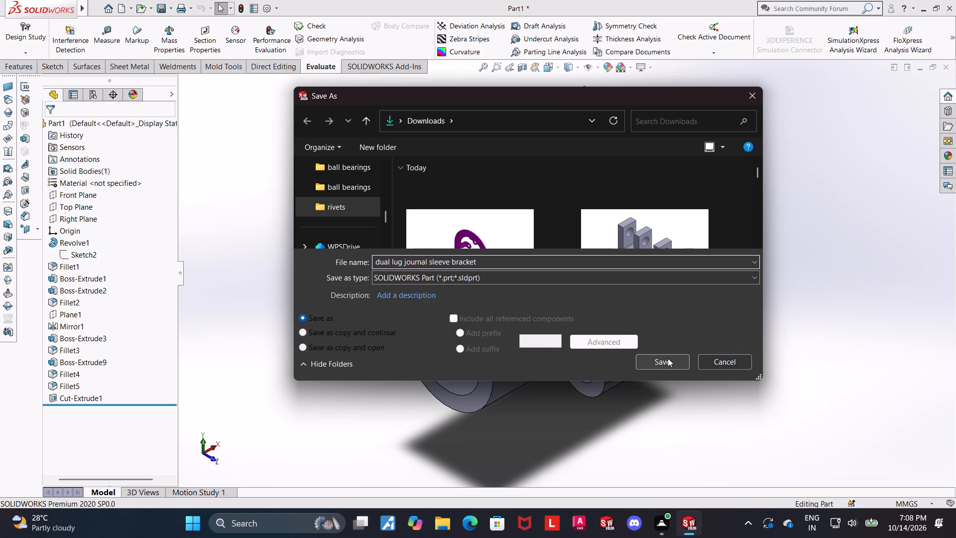
left_click(668, 358)
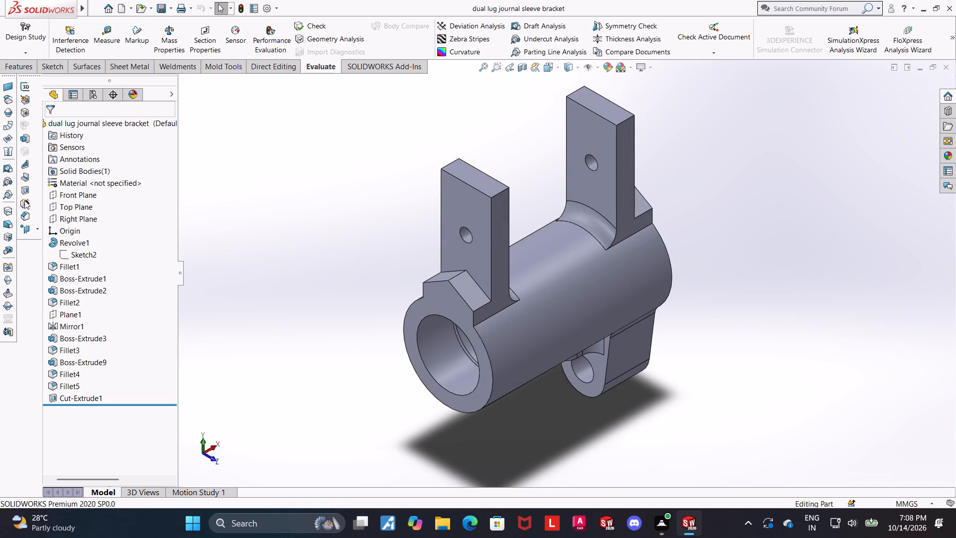
Save a copy of the bracket in Adobe Portable Document Format (*.pdf) in the Downloads folder under the same file name.
left_click(139, 140)
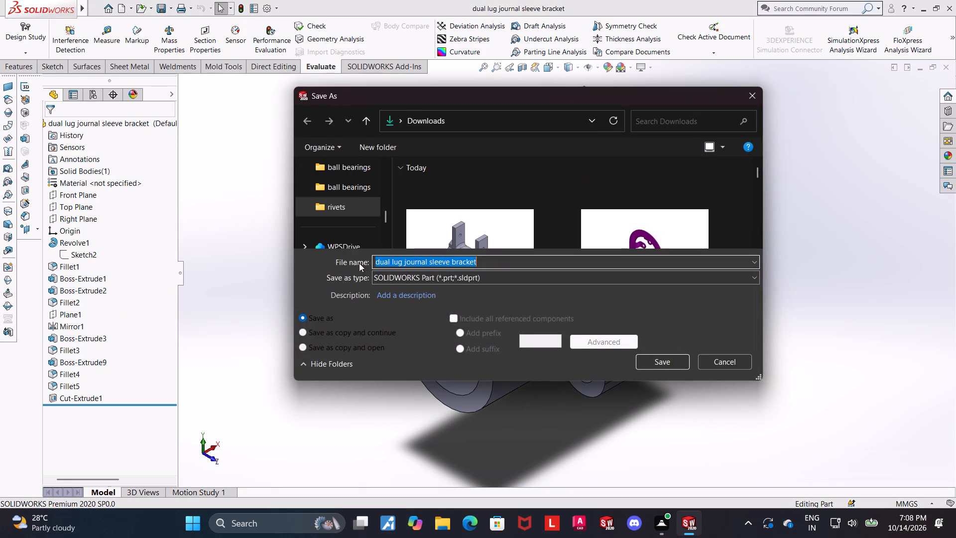
left_click(381, 272)
left_click(515, 70)
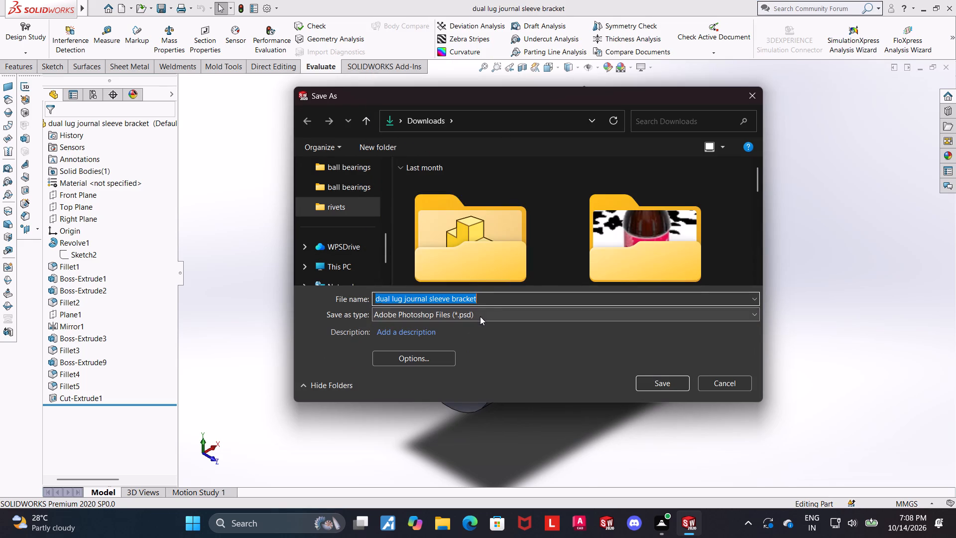
left_click(480, 316)
left_click(516, 67)
left_click(659, 378)
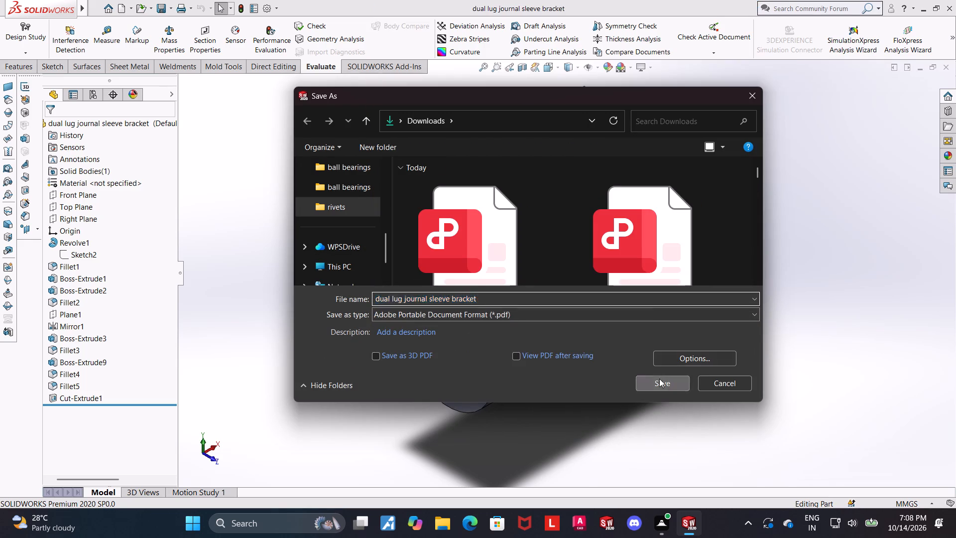